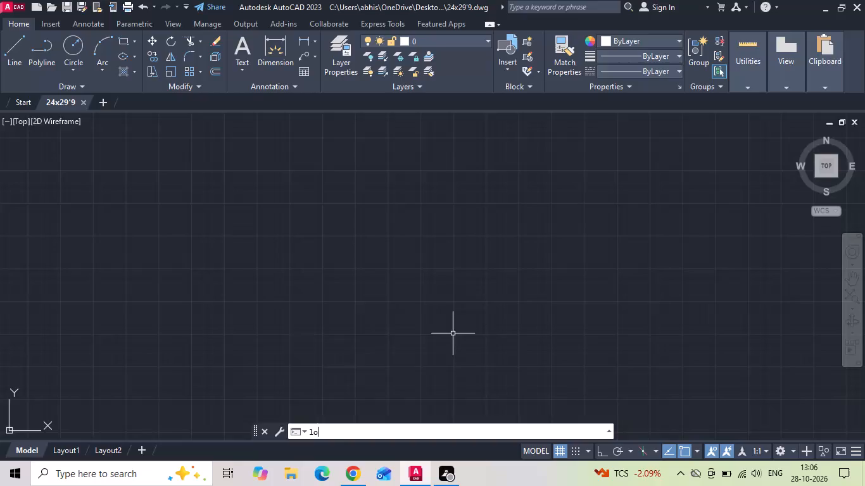
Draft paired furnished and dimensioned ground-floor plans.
Turn on command log file recording for the drawing with LOGFILEON.
text(file)
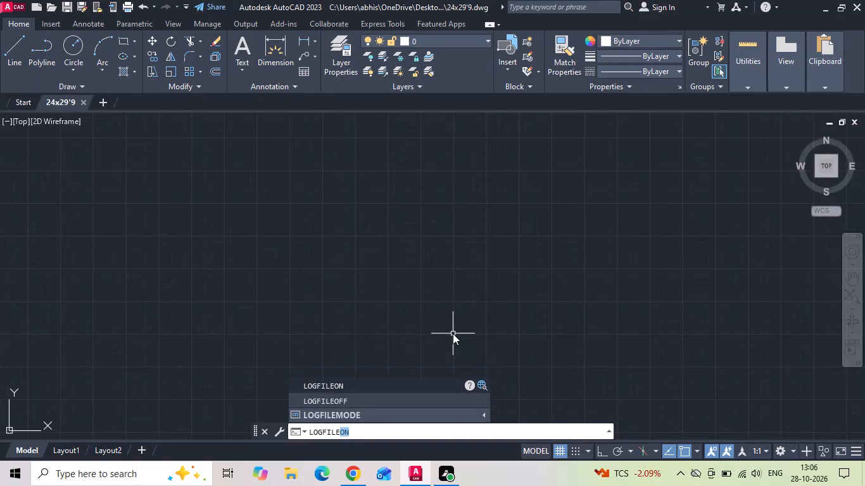
text(on)
key(Return)
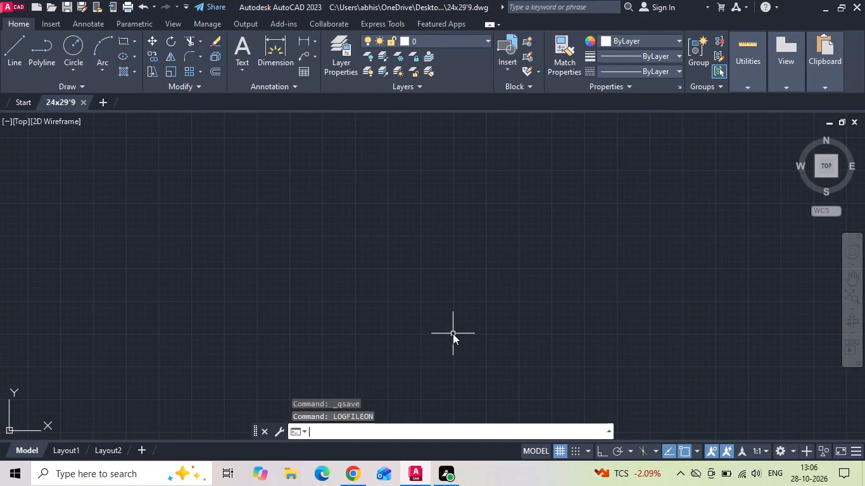
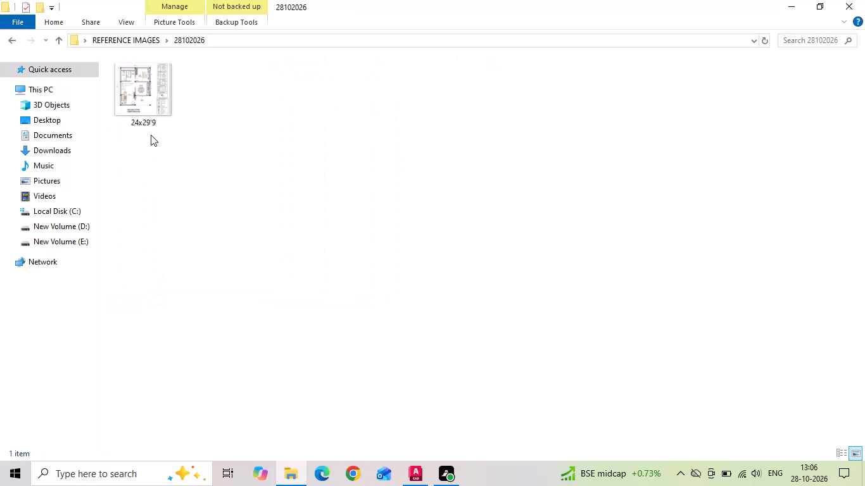
Copy the 24x29'9 reference image from its folder and paste it into the AutoCAD drawing at a freehand scale with rotation 0.
right_click(149, 115)
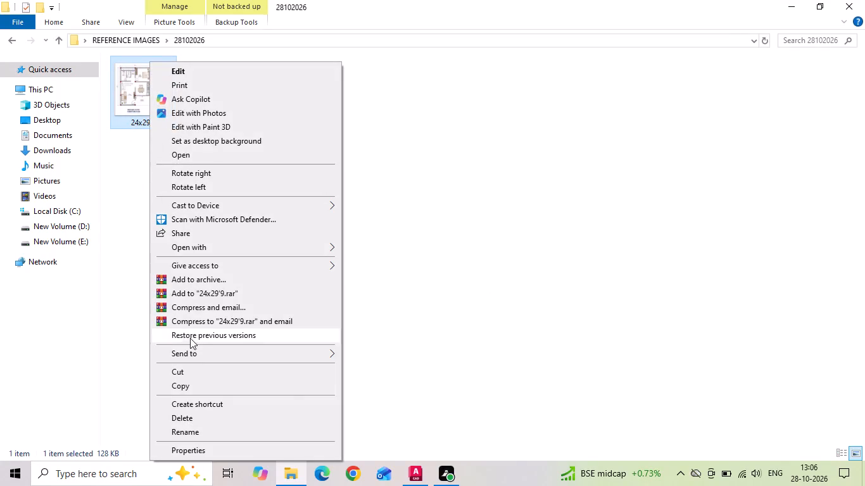
click(195, 383)
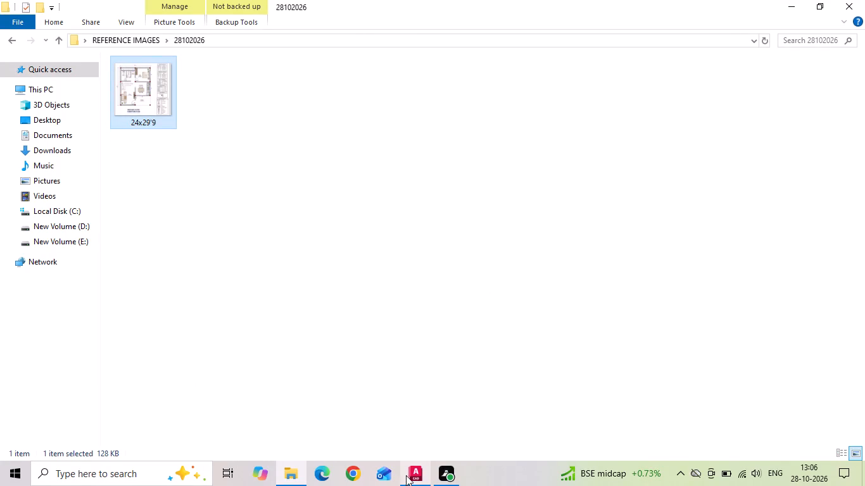
click(406, 475)
key(ctrl+v)
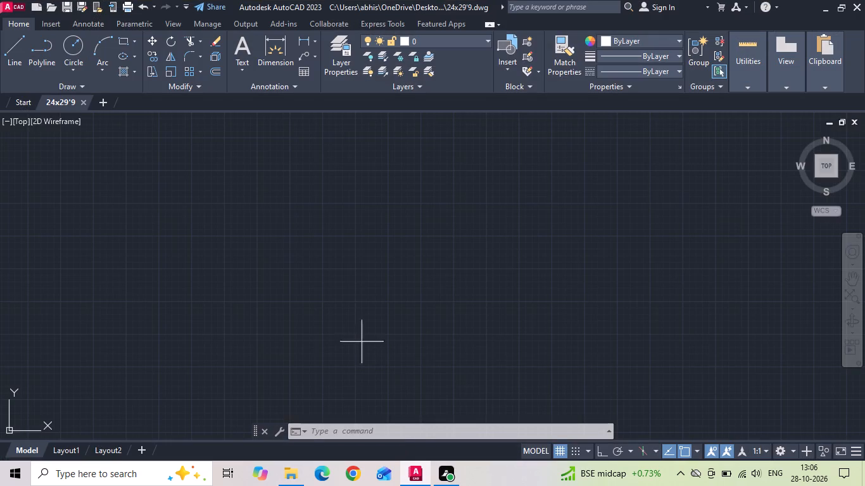
click(279, 338)
click(331, 263)
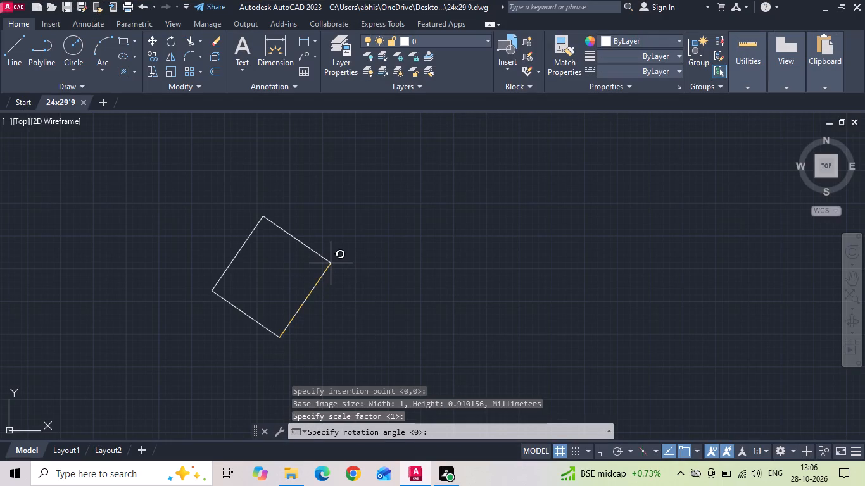
text(0)
key(space)
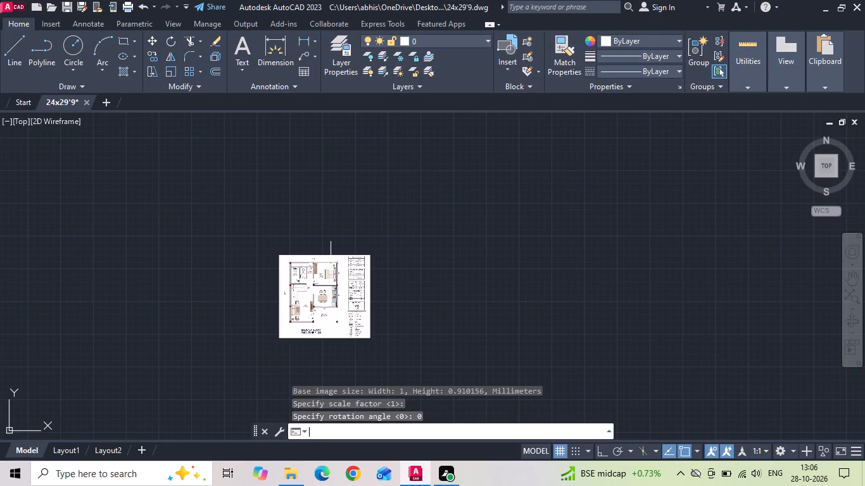
Set the drawing units to Engineering length with 0'-0.0" precision and the insertion scale to Inches.
text(un)
key(space)
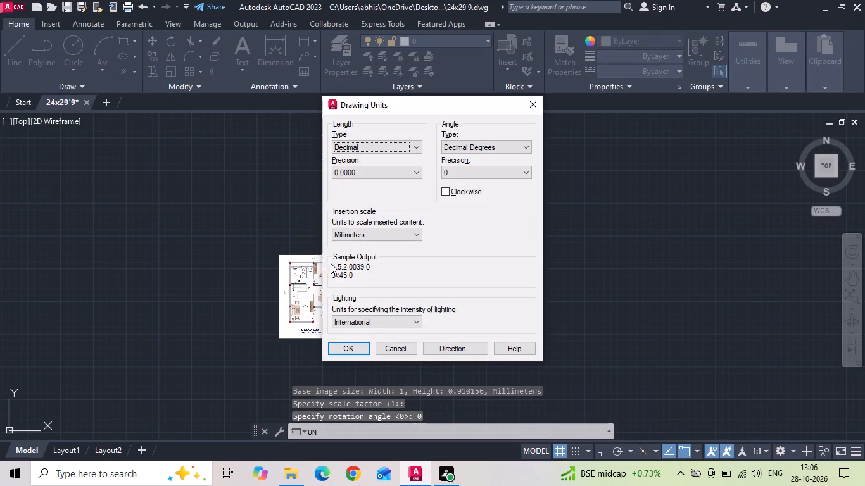
click(388, 144)
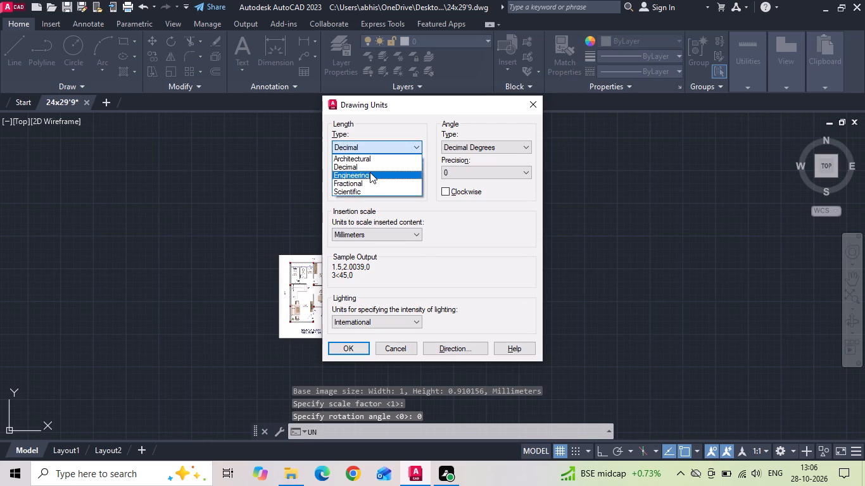
click(370, 172)
click(370, 172)
click(359, 193)
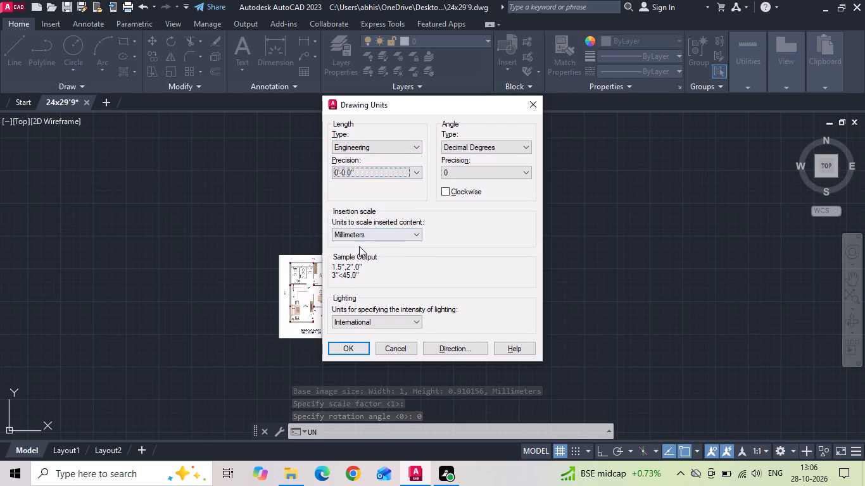
click(358, 238)
click(357, 251)
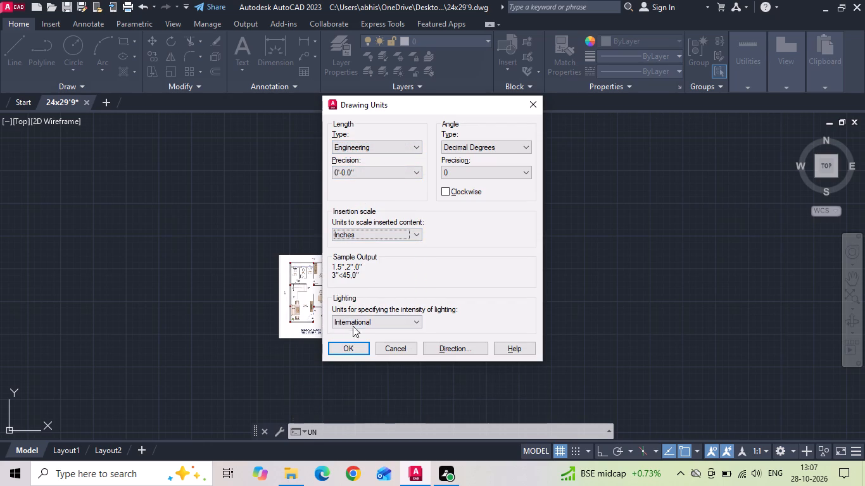
click(348, 347)
Modify the ISO-25 dimension style to use a text height of 9".
key(d)
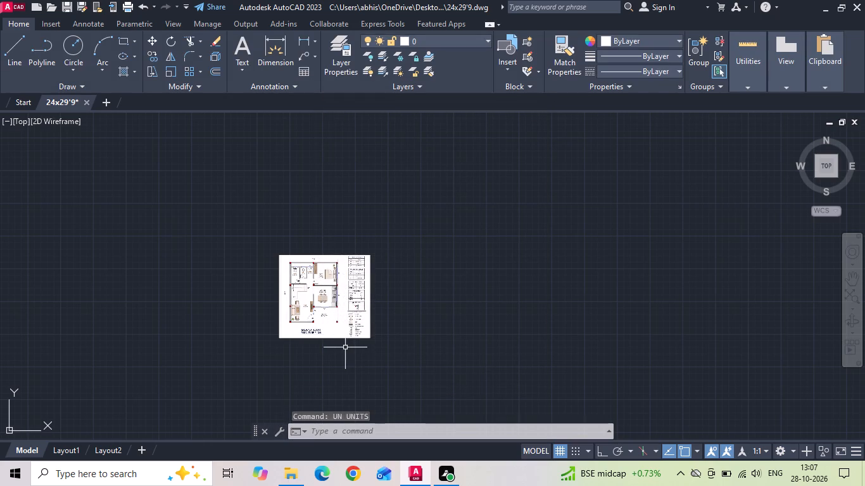
key(space)
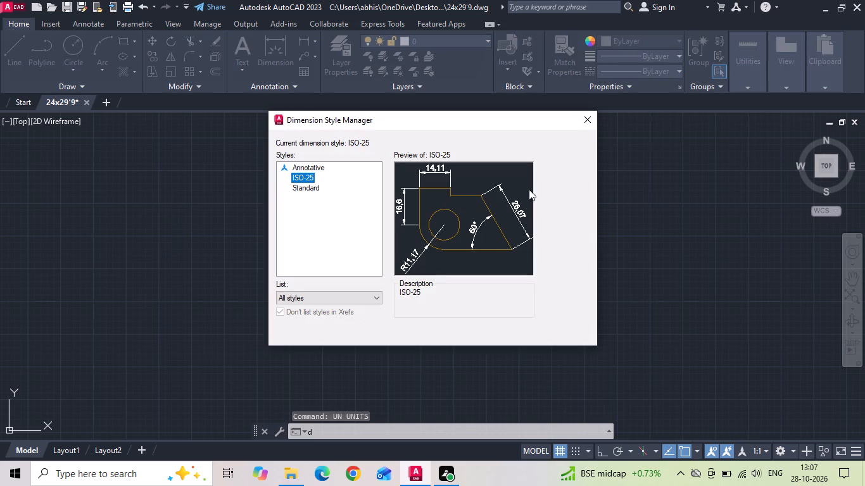
click(562, 209)
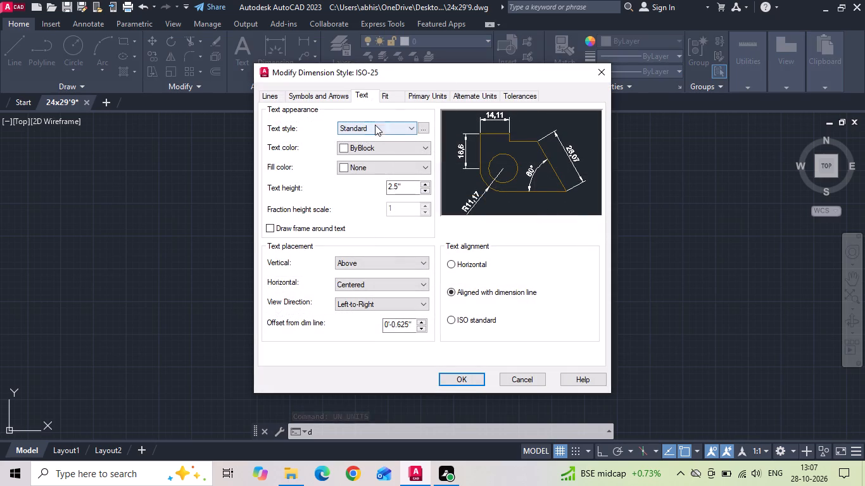
drag(403, 188, 353, 182)
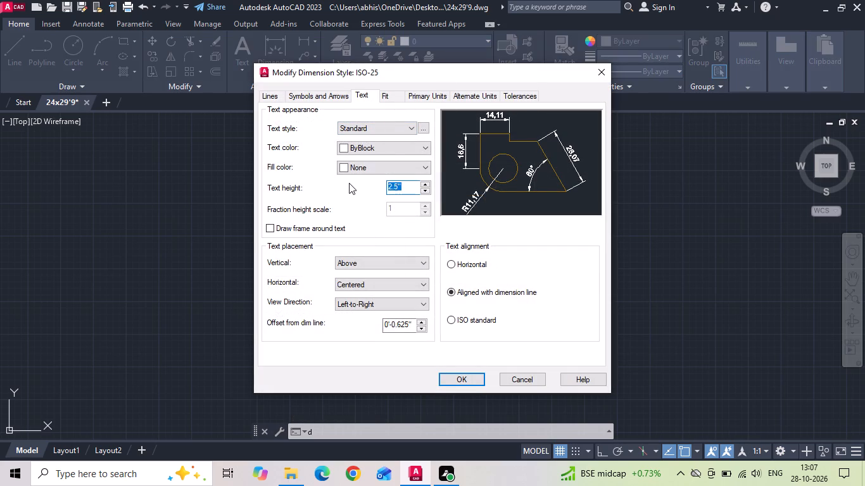
key(BackSpace)
text(9")
key(Return)
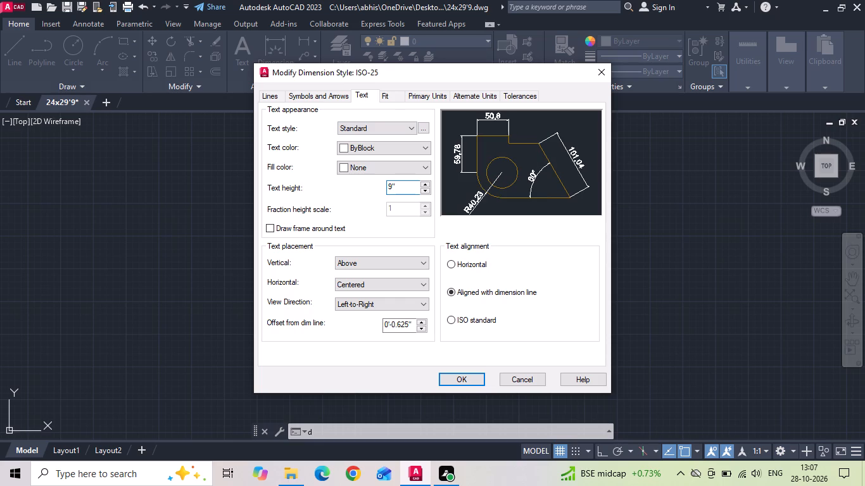
Set ISO-25's primary units to Engineering with 0'-0.0" precision and make it the current dimension style.
click(425, 97)
click(415, 121)
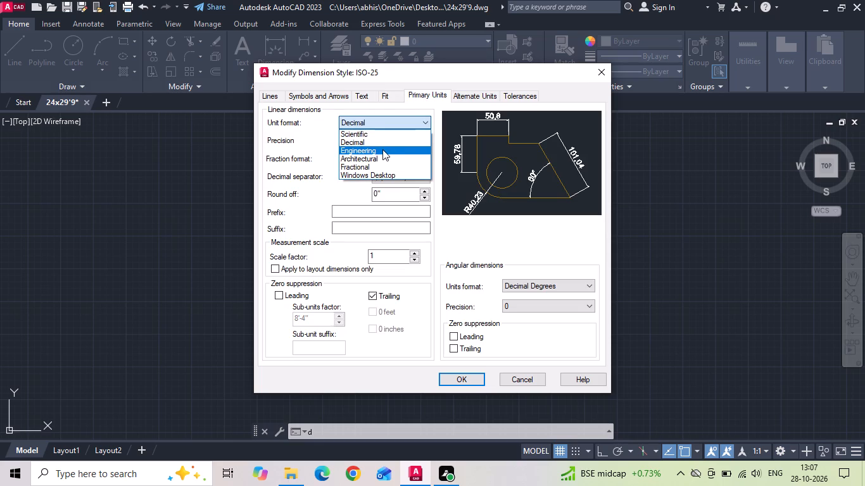
click(381, 147)
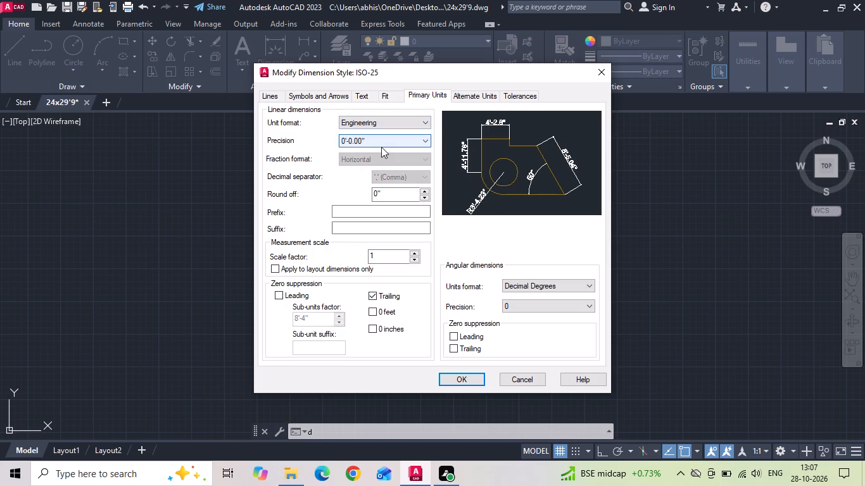
click(381, 142)
click(378, 158)
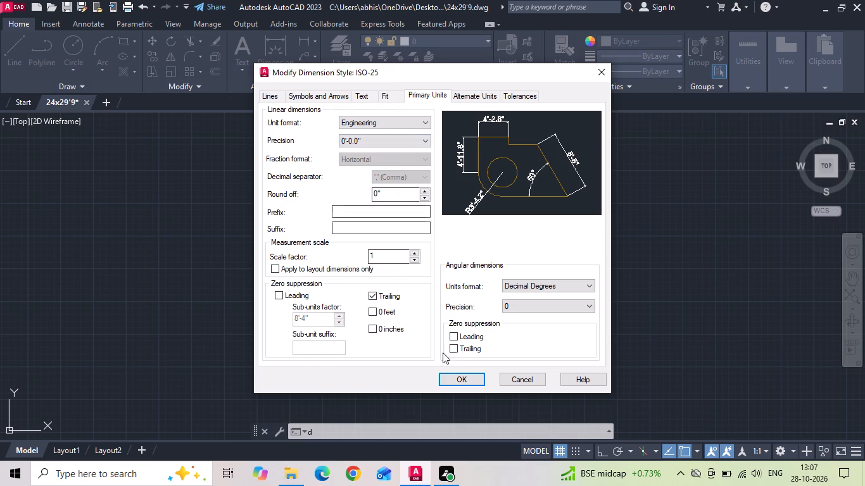
click(458, 377)
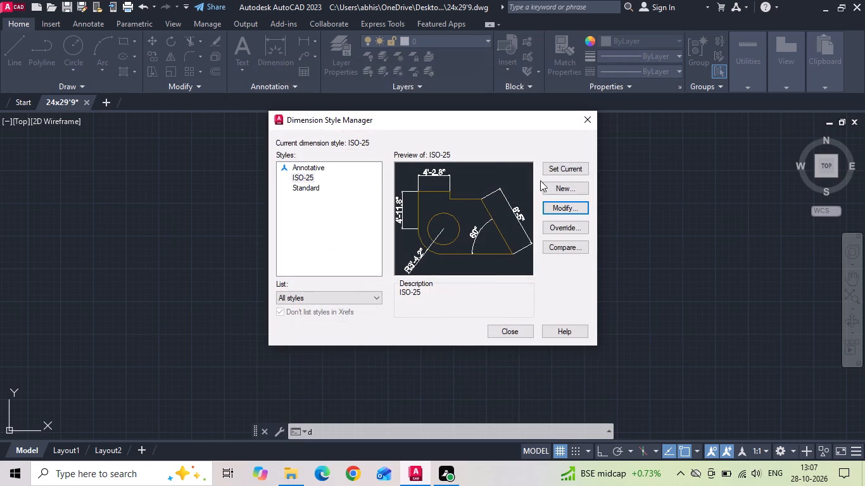
click(546, 171)
click(514, 330)
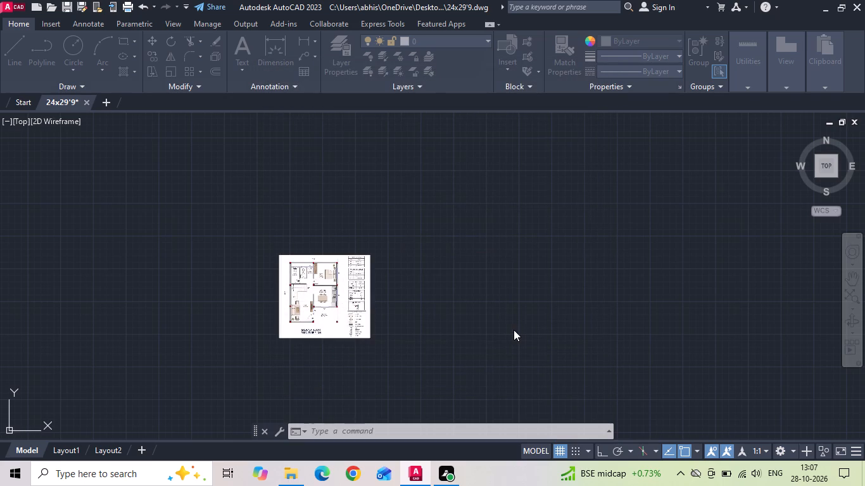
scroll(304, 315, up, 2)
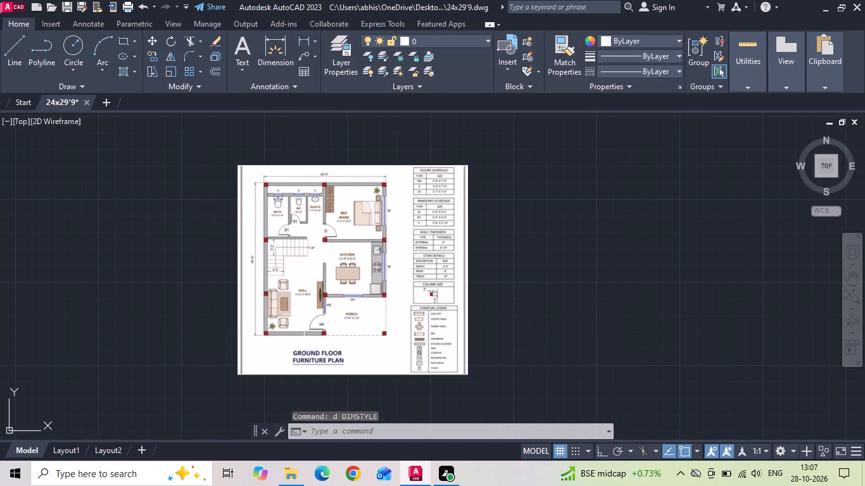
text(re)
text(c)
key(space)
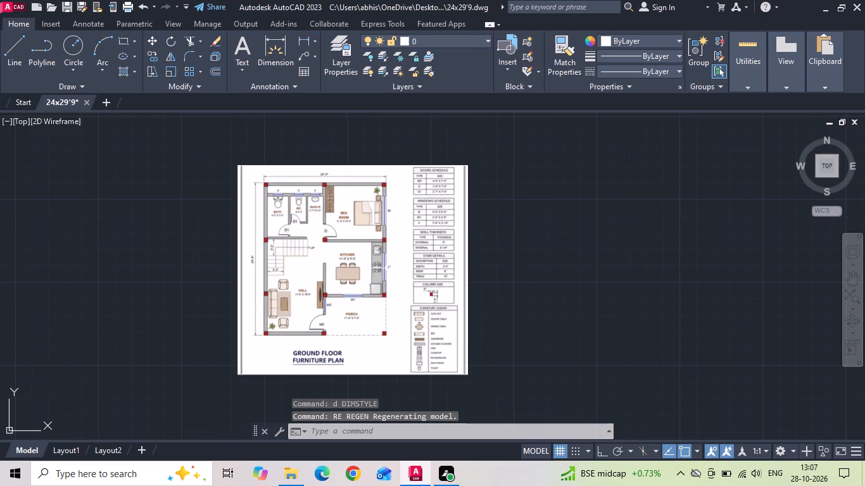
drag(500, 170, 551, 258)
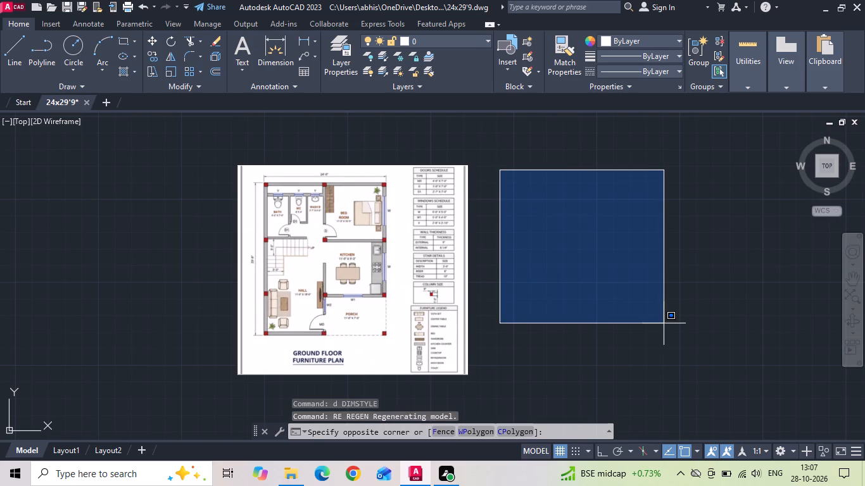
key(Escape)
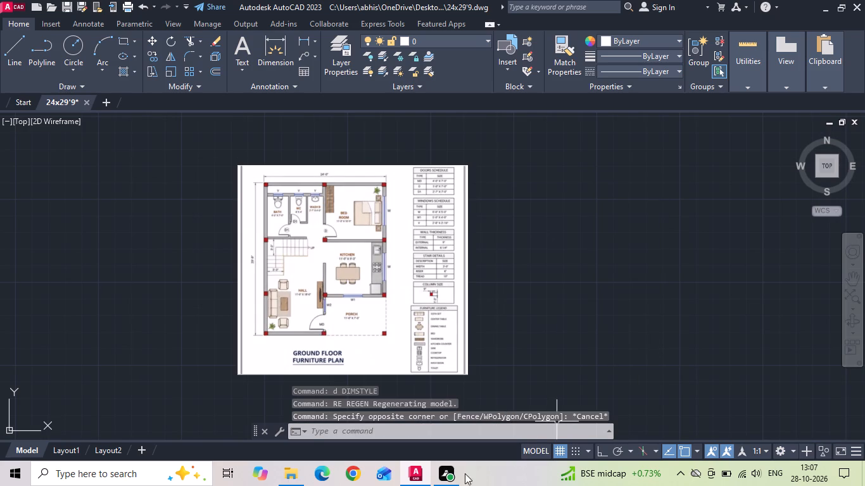
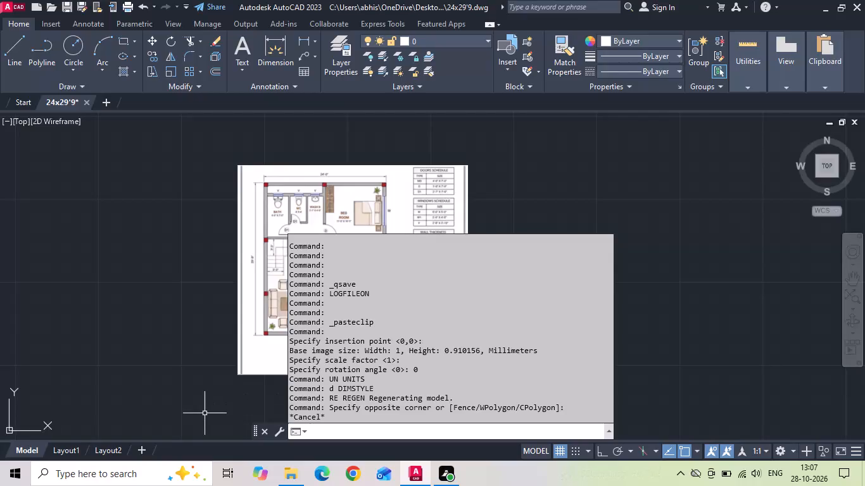
Save the 24x29'9 drawing.
click(540, 202)
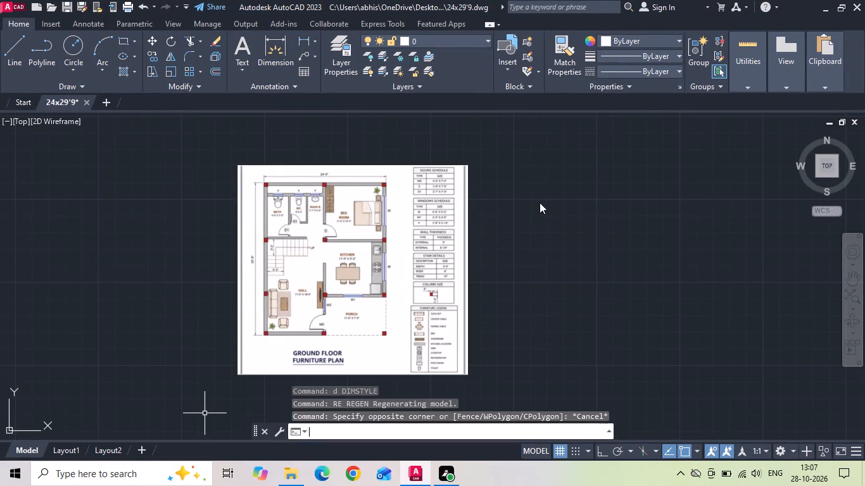
key(ctrl+s)
key(ctrl+s)
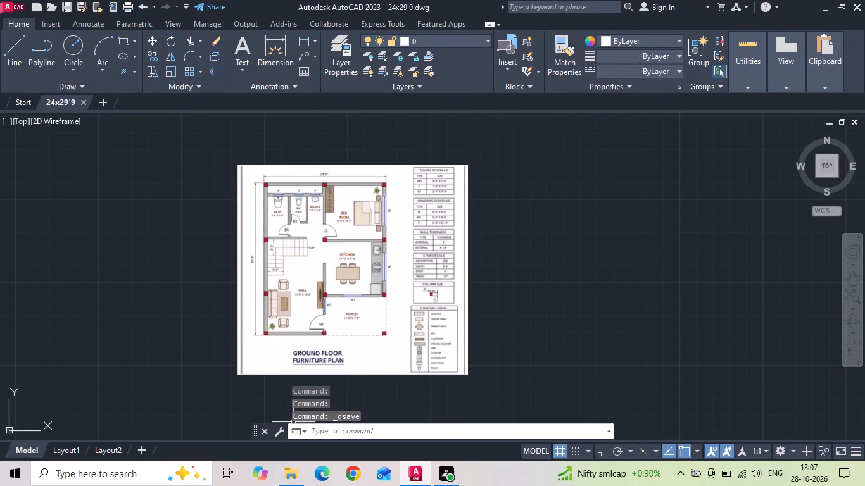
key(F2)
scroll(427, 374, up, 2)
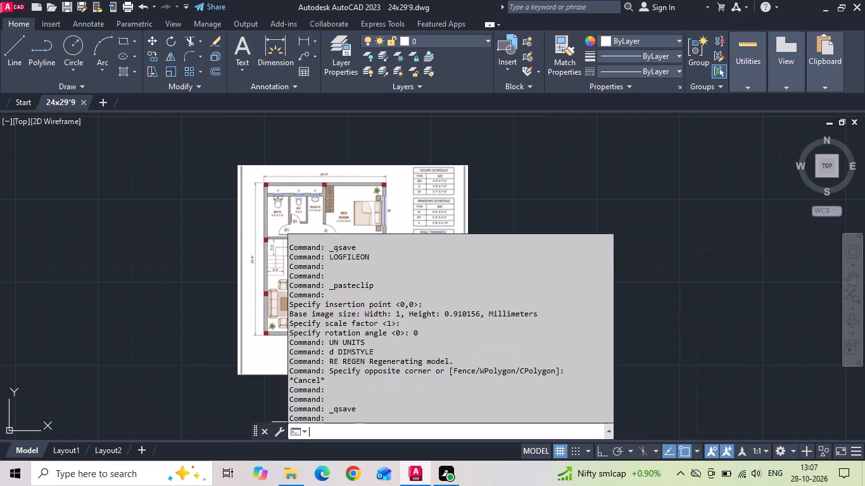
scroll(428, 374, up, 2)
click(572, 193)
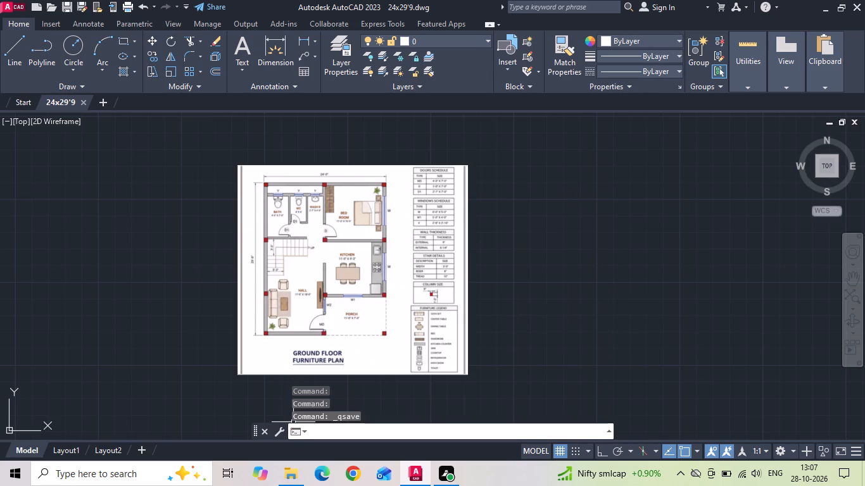
Draw a 24' by 29'9" rectangle beside the reference image as the outer wall outline.
text(rec)
key(space)
drag(495, 181, 525, 263)
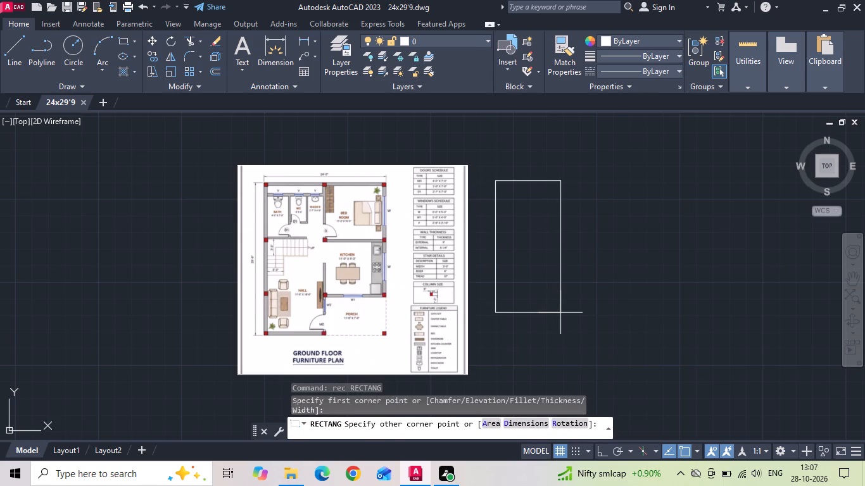
text(d)
key(space)
text(24')
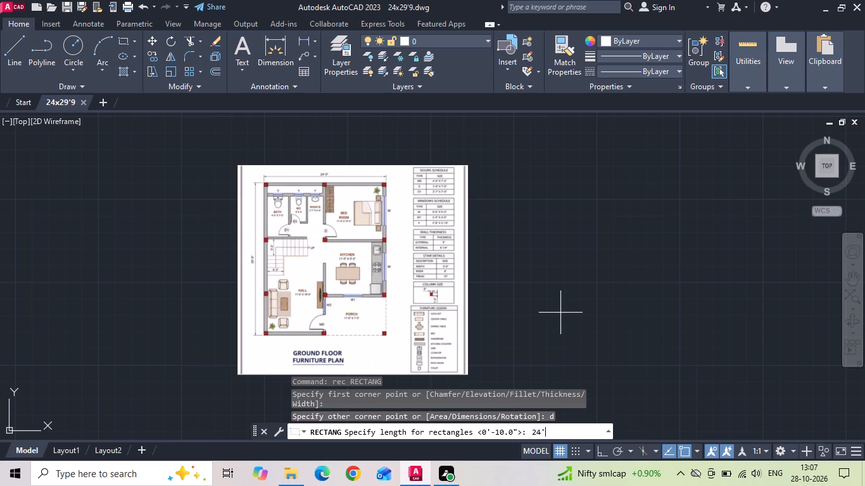
key(Return)
text(29'9)
key(Return)
click(560, 313)
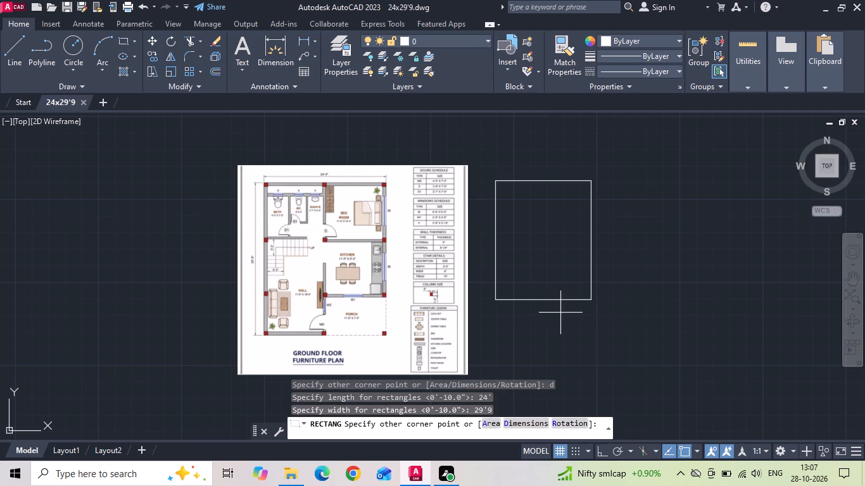
Scale the reference image down freehand about its upper-right corner, closer to the size of the rectangle.
drag(509, 348, 503, 341)
click(431, 306)
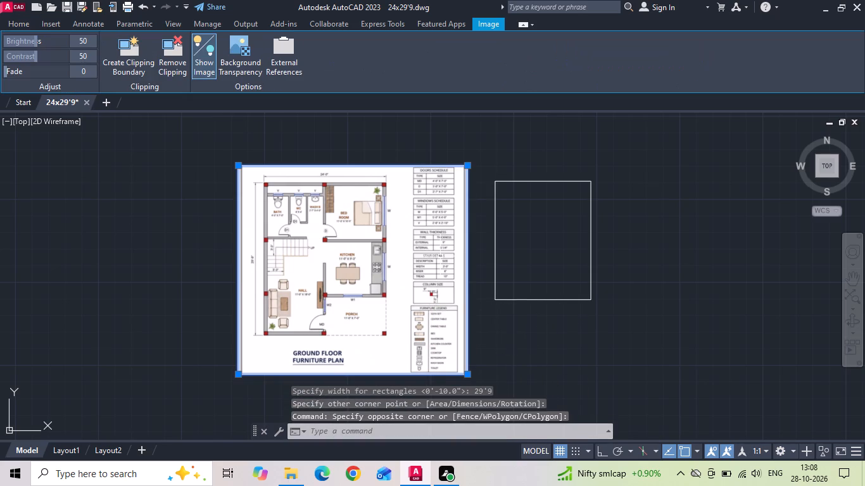
right_click(443, 246)
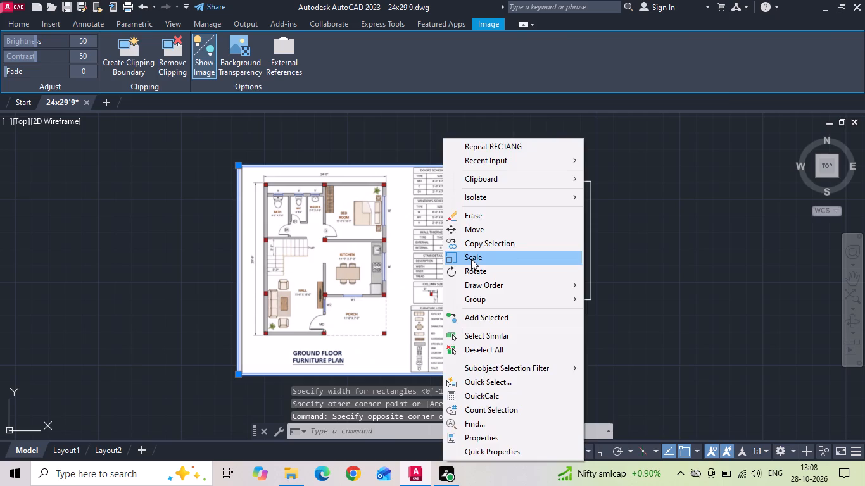
click(471, 259)
click(468, 165)
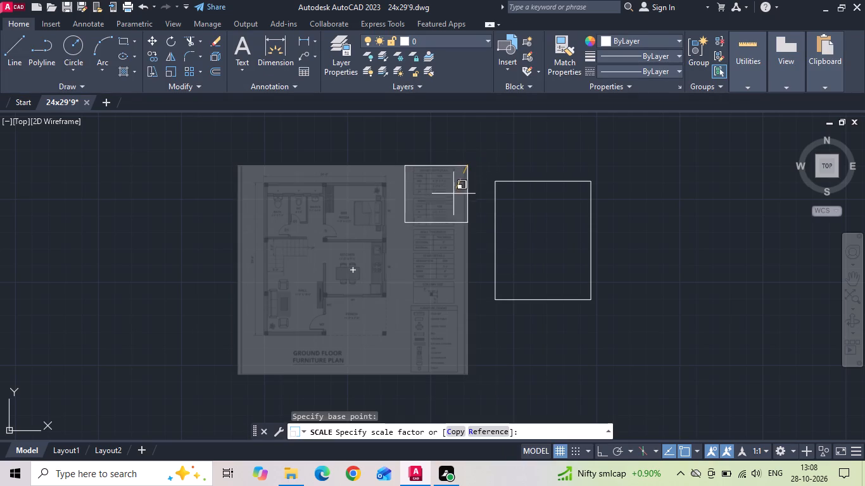
click(431, 228)
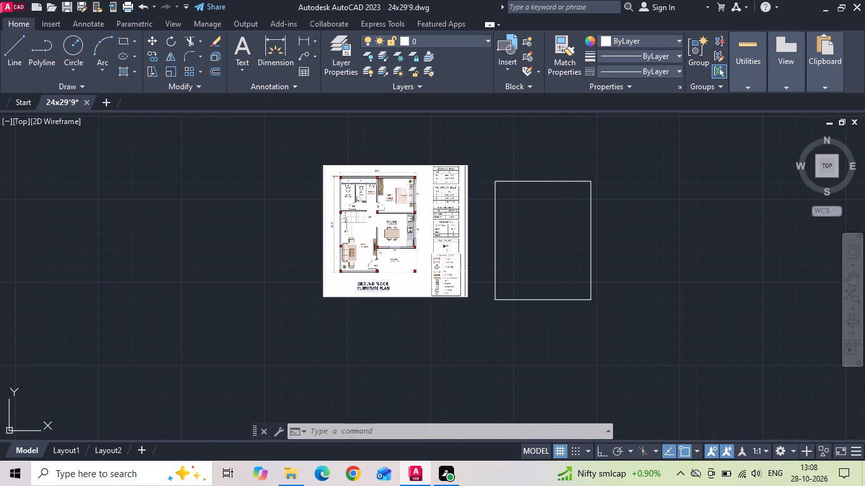
Move the reference image slightly down and towards the outer wall rectangle.
scroll(404, 151, up, 1)
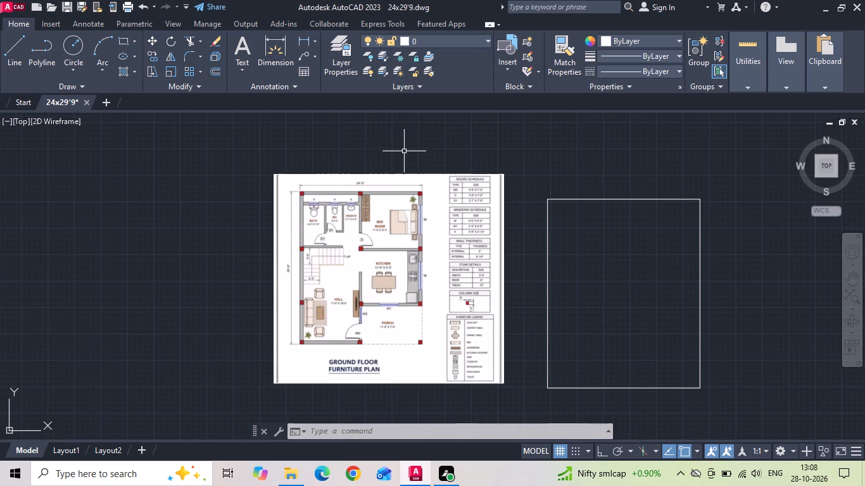
drag(438, 151, 433, 169)
click(384, 227)
right_click(384, 227)
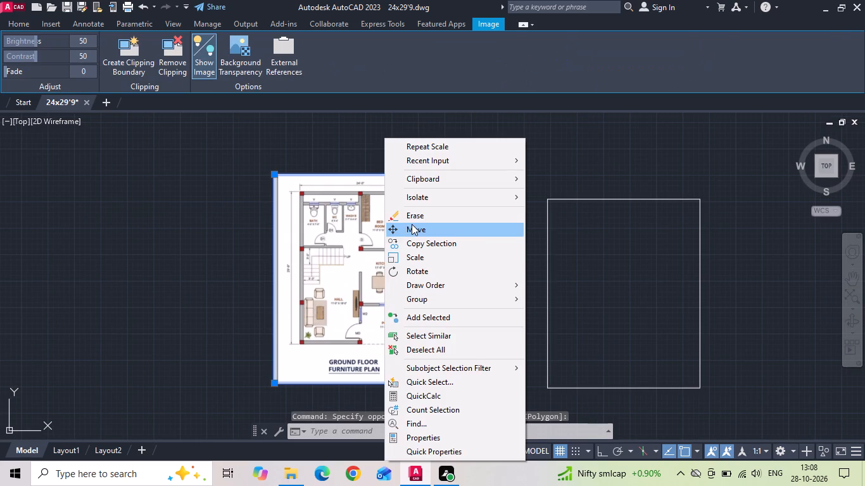
click(412, 224)
click(621, 266)
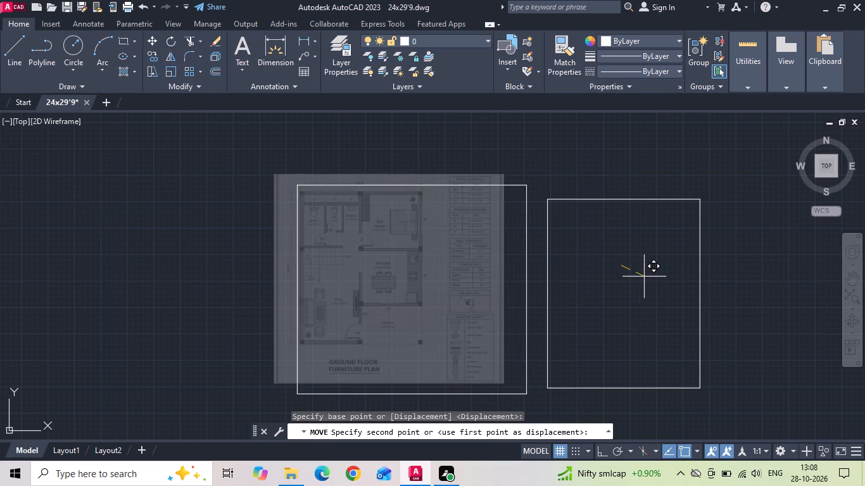
click(652, 280)
Offset the outer wall rectangle 9" inward to form the external wall thickness.
scroll(442, 260, up, 1)
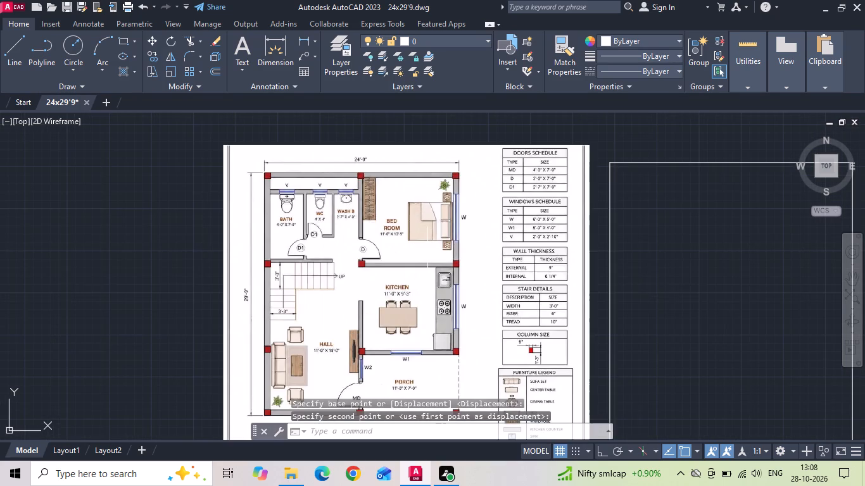
middle_drag(365, 234, 344, 264)
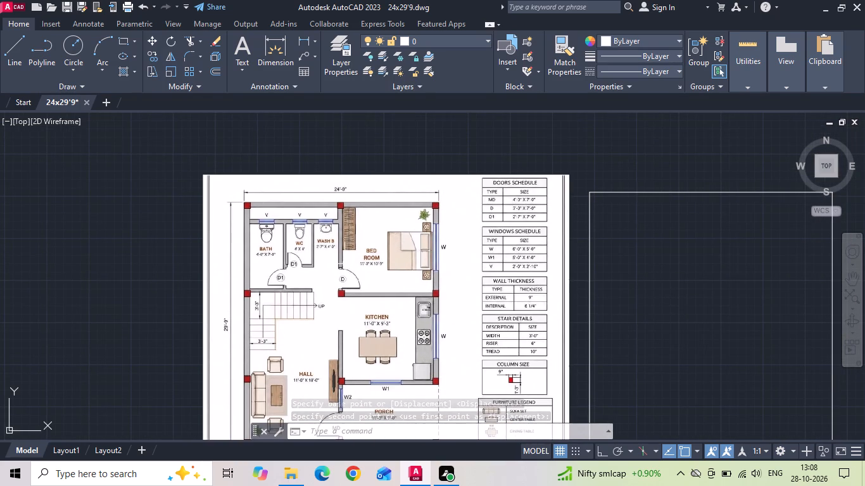
key(o)
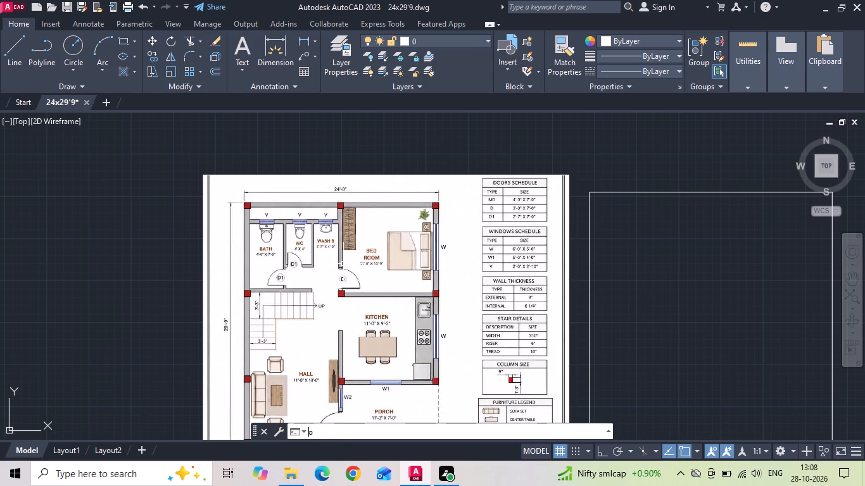
key(Return)
key(9)
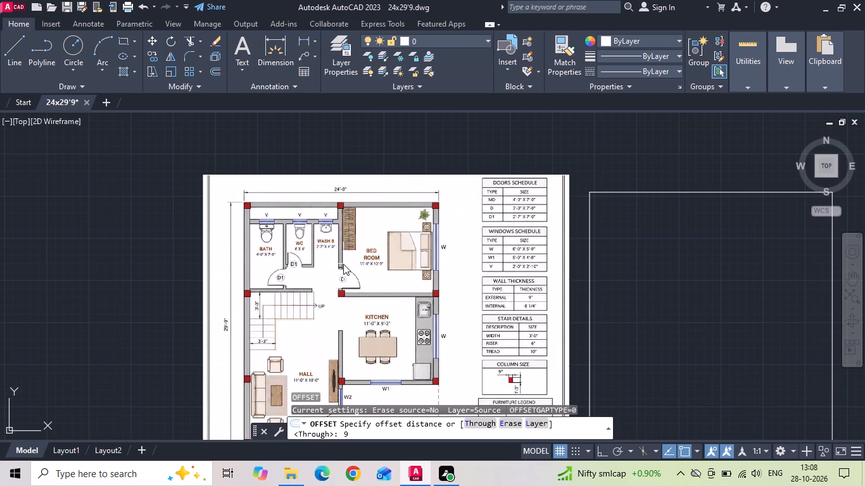
key(Return)
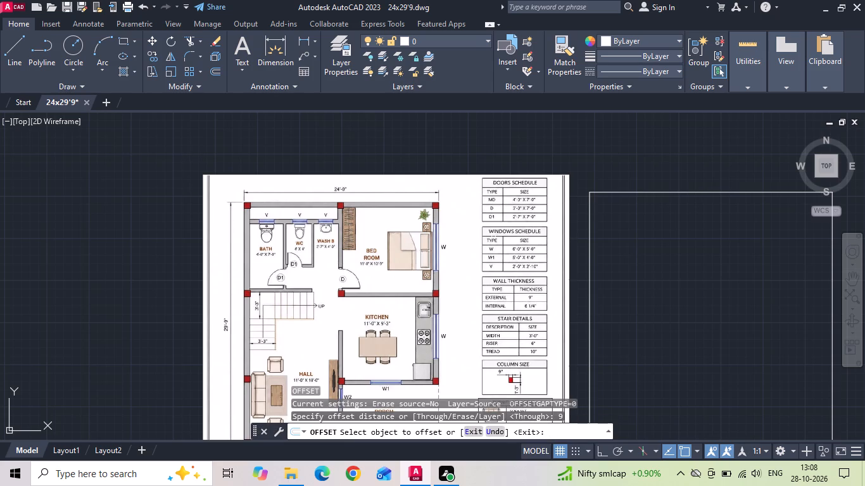
click(588, 261)
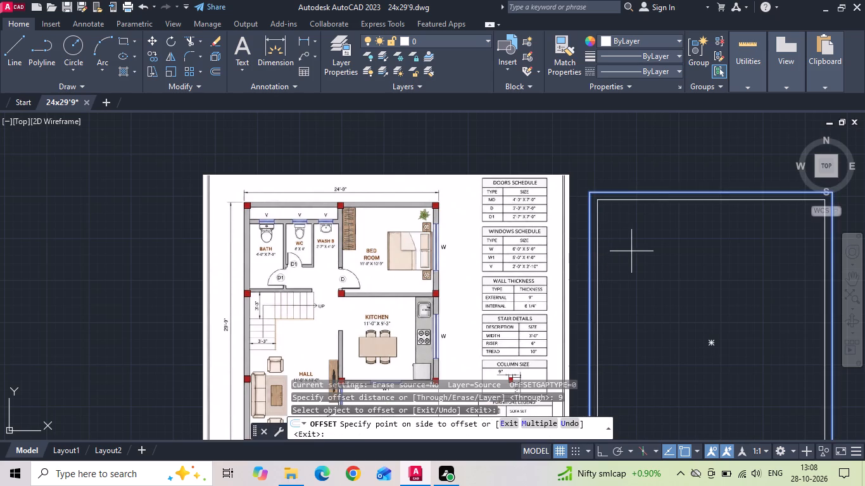
click(631, 251)
key(Escape)
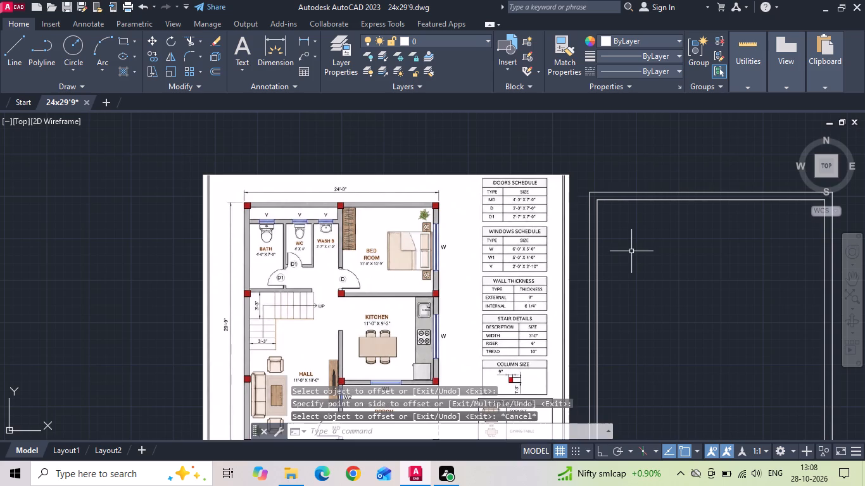
Explode the inner wall rectangle into separate lines.
key(x)
key(space)
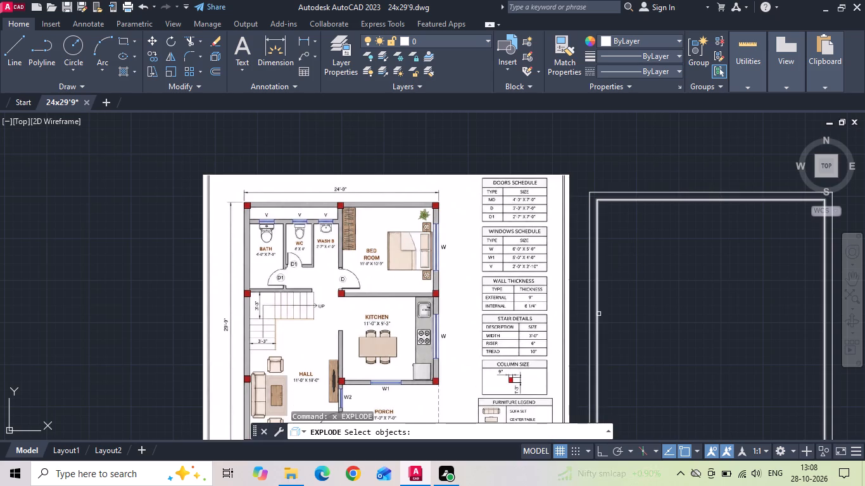
click(598, 315)
key(space)
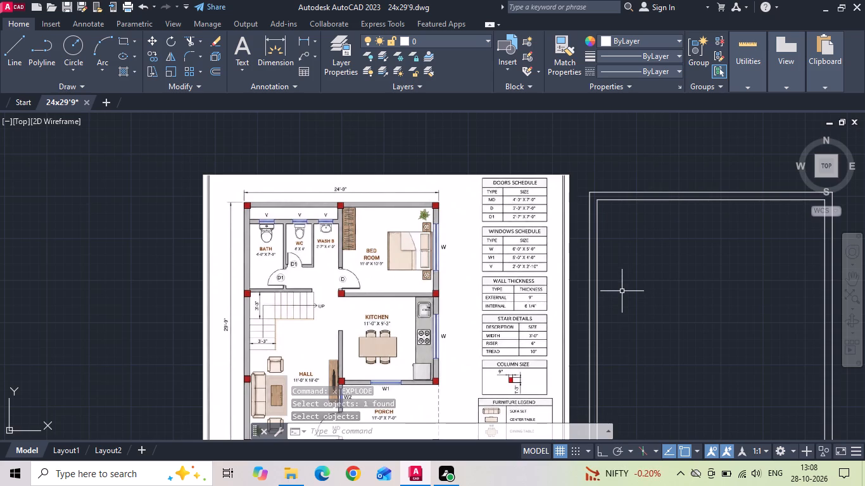
Offset the inner top wall line 10'9" downward to mark the bedroom's lower wall face.
middle_drag(622, 291, 499, 288)
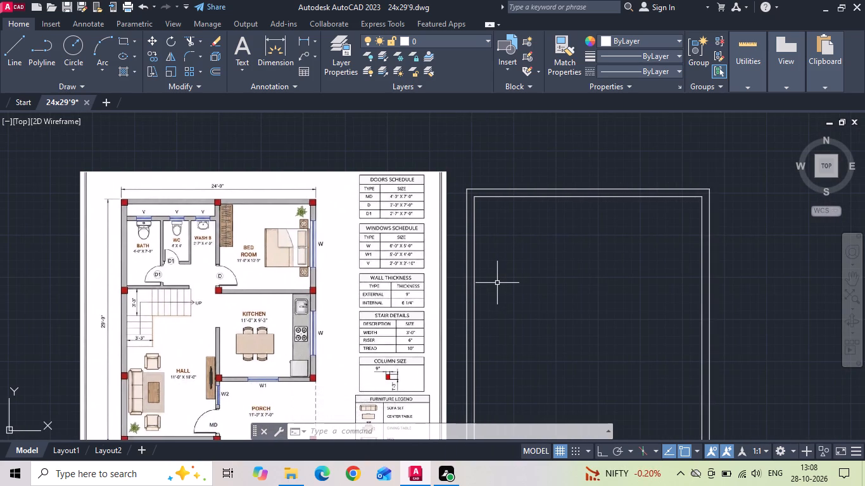
middle_drag(497, 283, 498, 289)
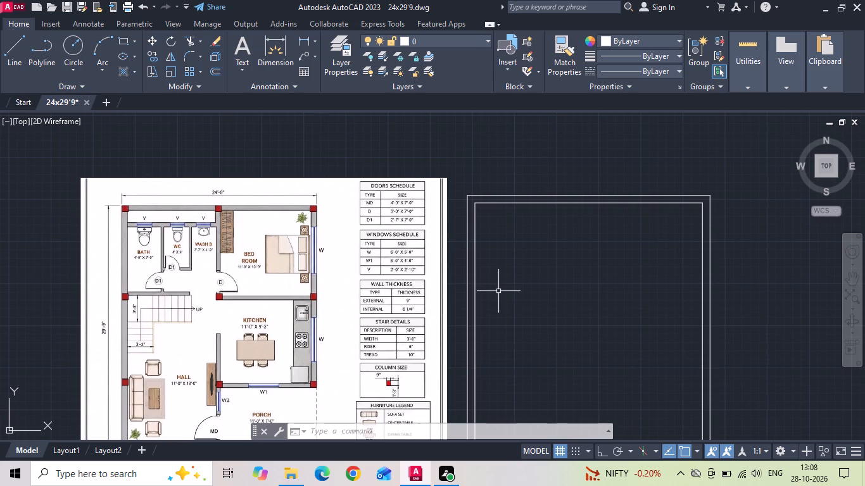
scroll(294, 285, up, 2)
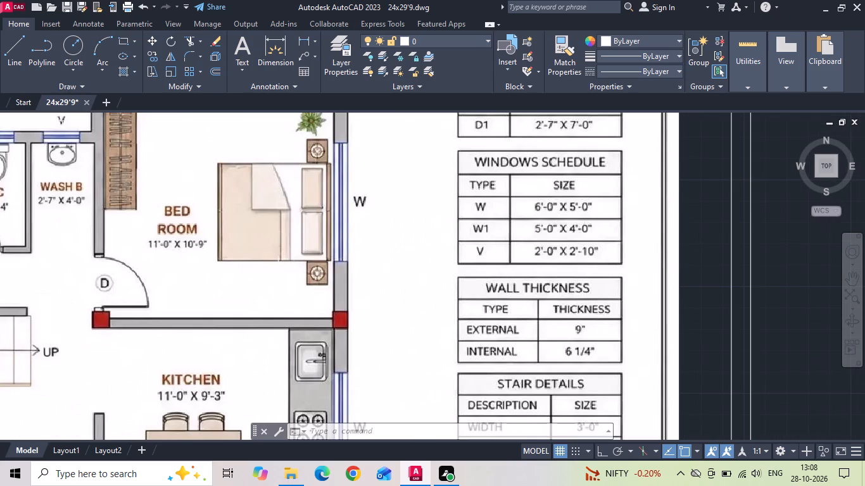
scroll(275, 278, down, 2)
scroll(529, 267, up, 1)
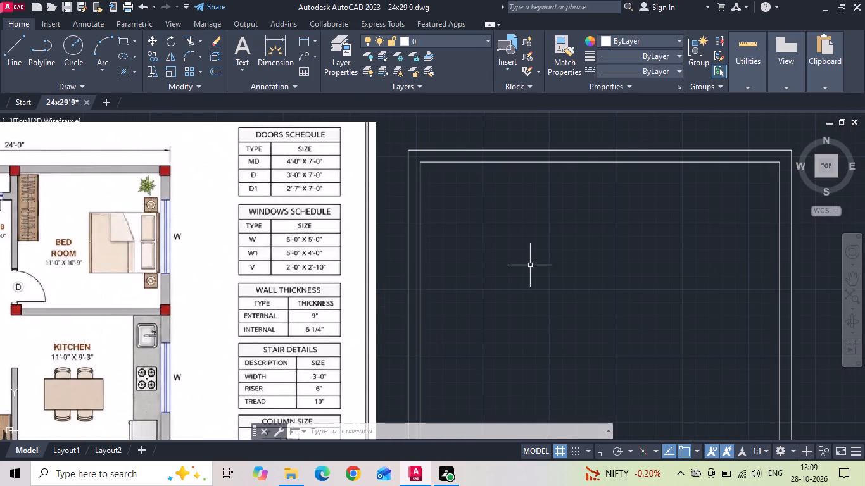
key(o)
key(Return)
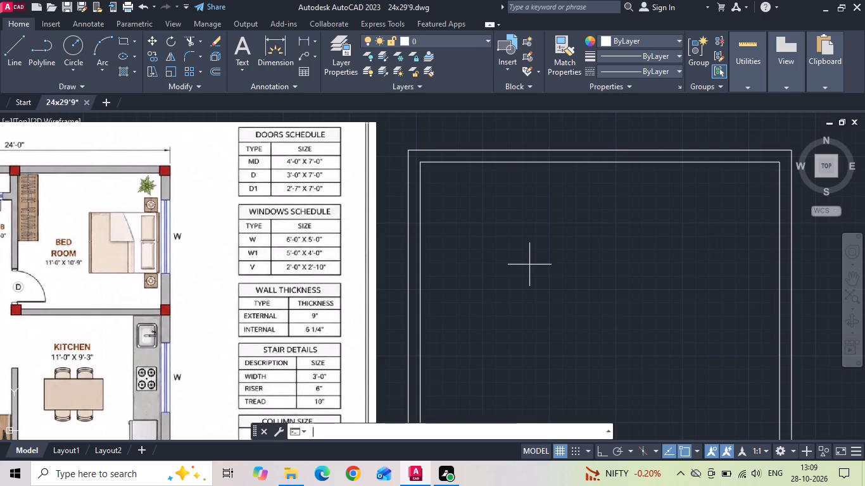
text(10)
key(apostrophe)
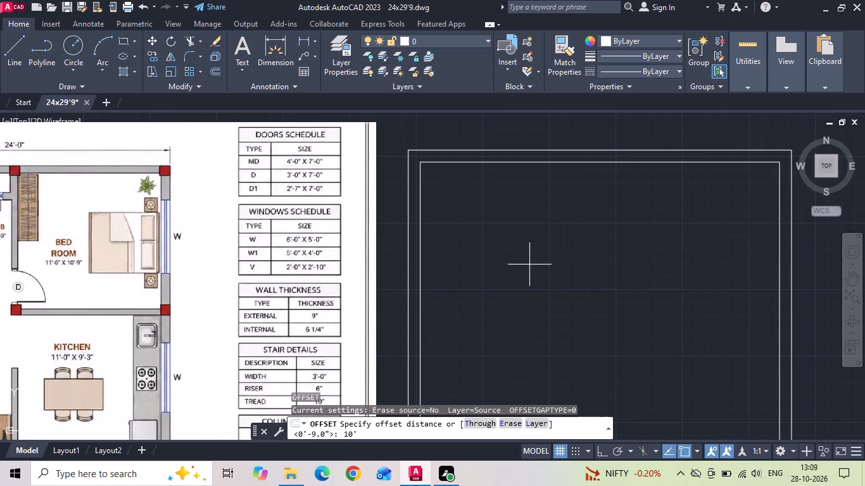
key(9)
key(Return)
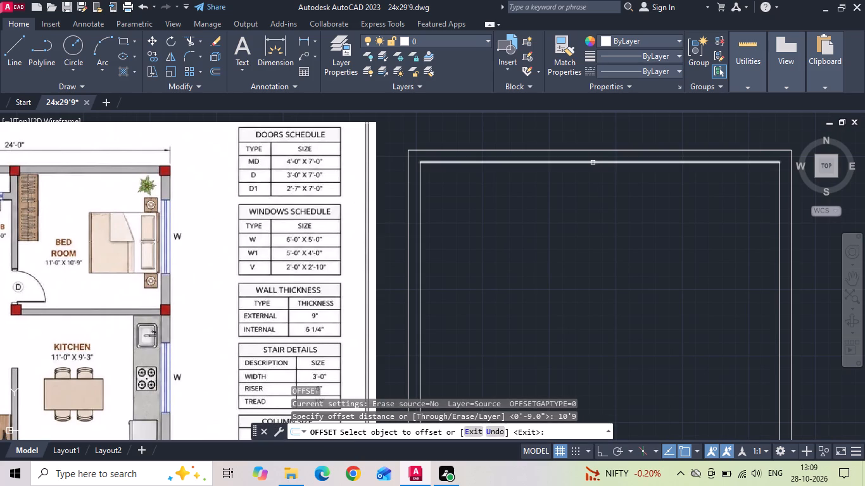
drag(593, 163, 593, 182)
click(593, 254)
key(Escape)
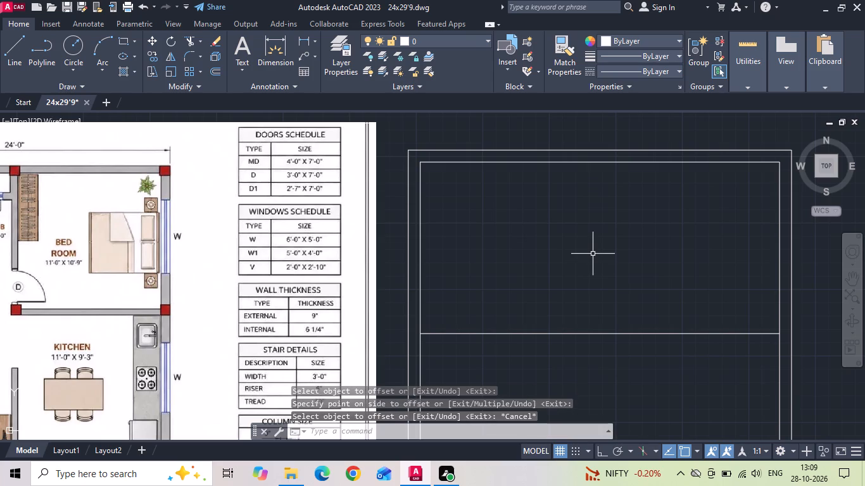
Save the drawing with the new wall lines.
key(ctrl+s)
key(ctrl+s)
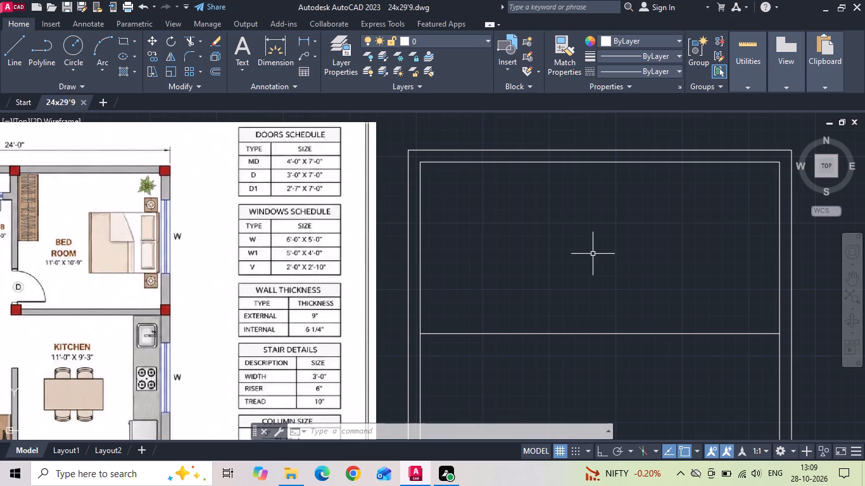
key(Escape)
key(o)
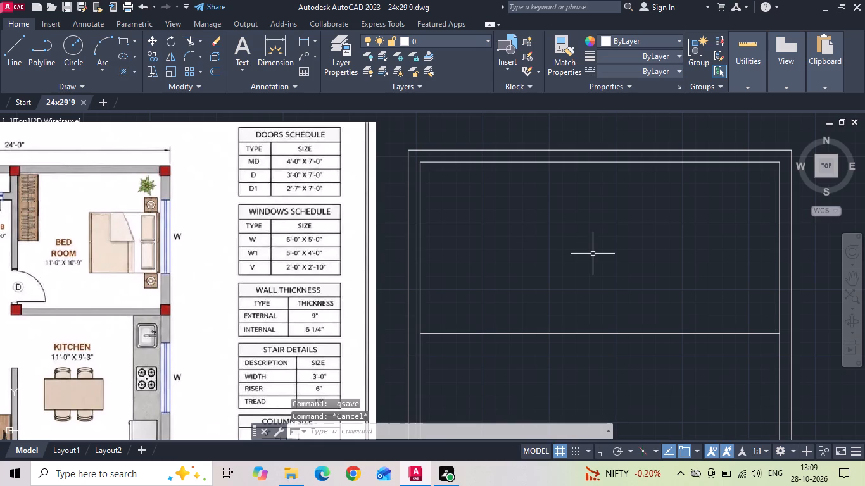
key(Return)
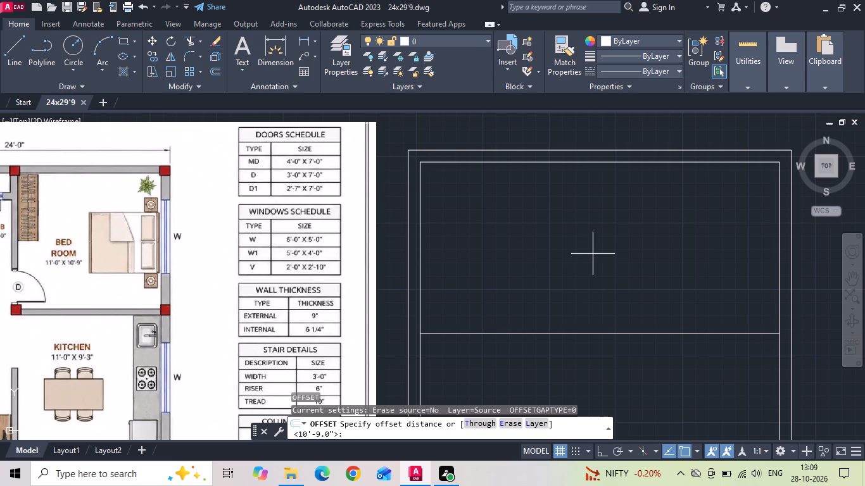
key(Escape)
Offset the bedroom's lower wall face 6" downward to give the wall between bedroom and kitchen its thickness.
key(o)
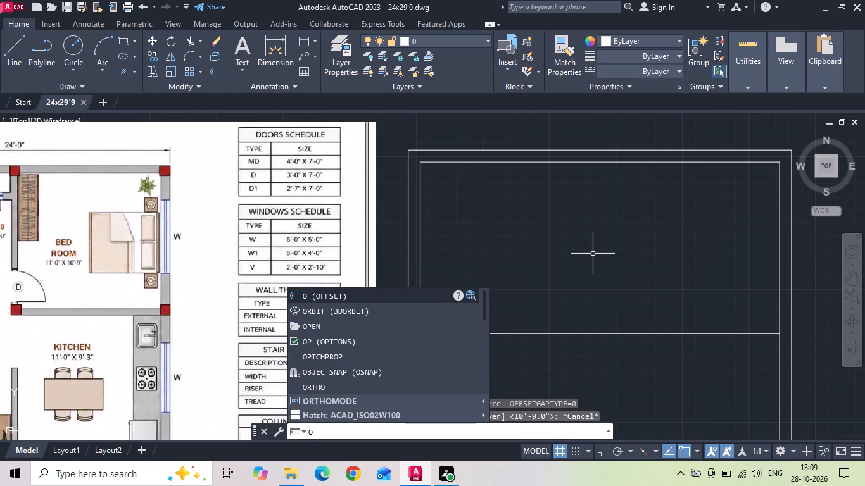
key(Return)
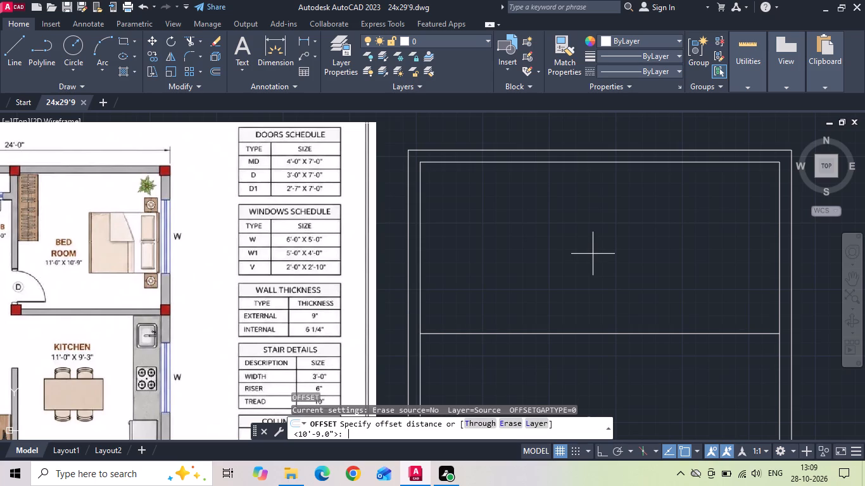
key(6)
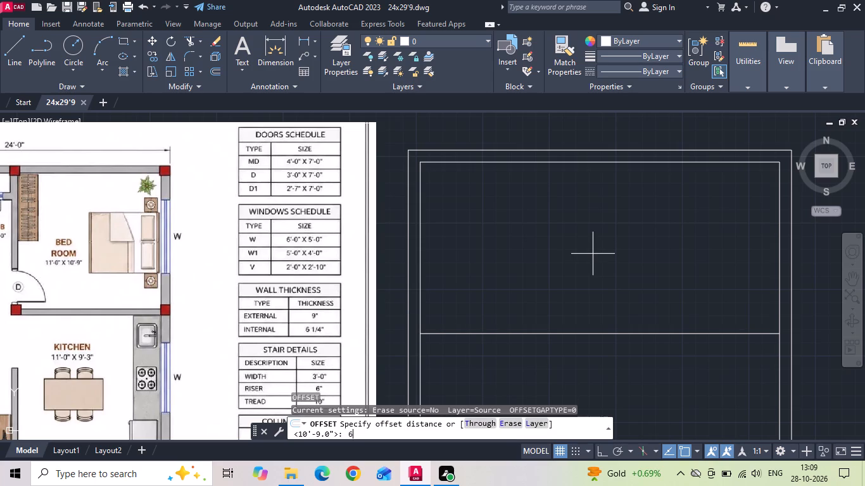
key(Return)
middle_drag(586, 256, 581, 159)
drag(575, 236, 568, 270)
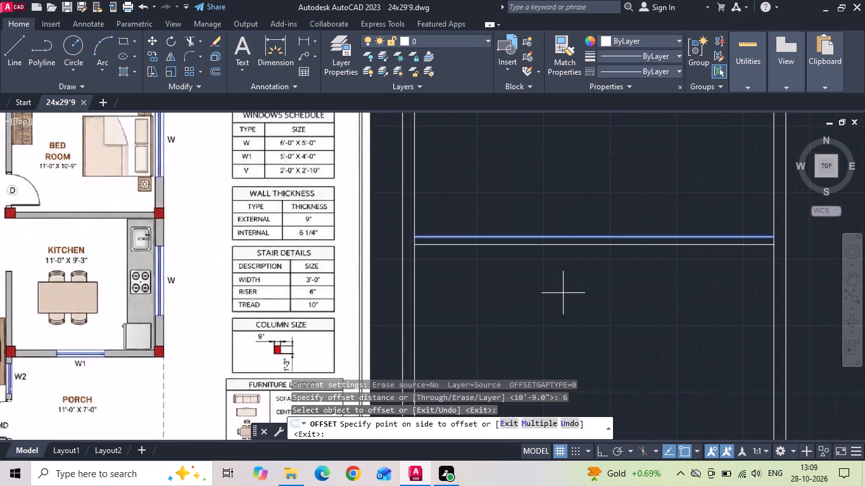
click(563, 293)
key(Escape)
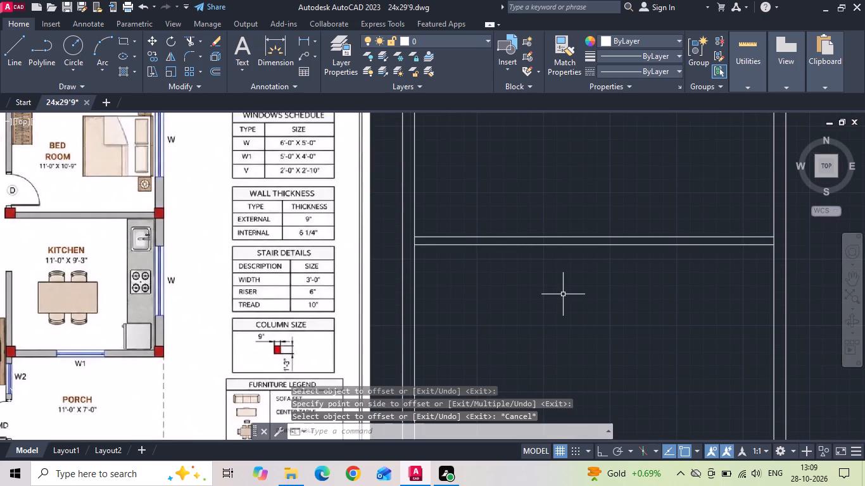
Offset the lower line of the bedroom-kitchen wall 9'3" downward to mark the kitchen's lower wall face.
key(o)
key(Return)
text(9'3)
key(Return)
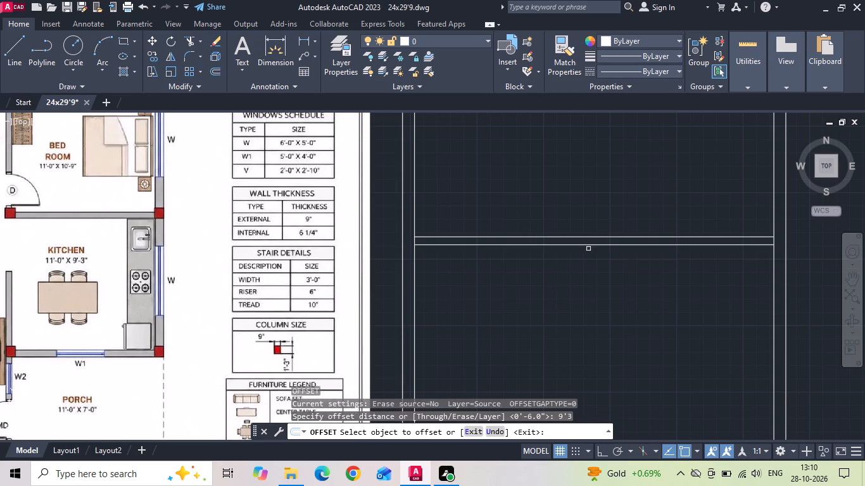
drag(596, 245, 595, 263)
click(583, 330)
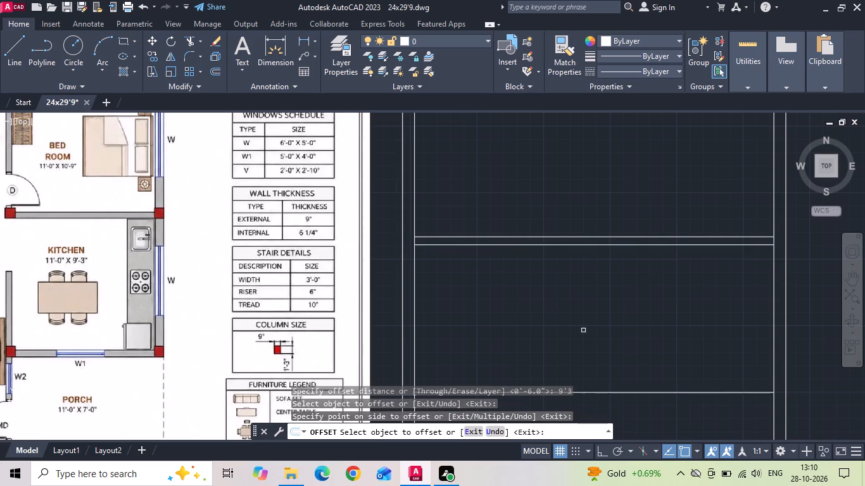
key(Escape)
Offset the kitchen's lower wall face 6" downward to form the wall between kitchen and porch.
key(o)
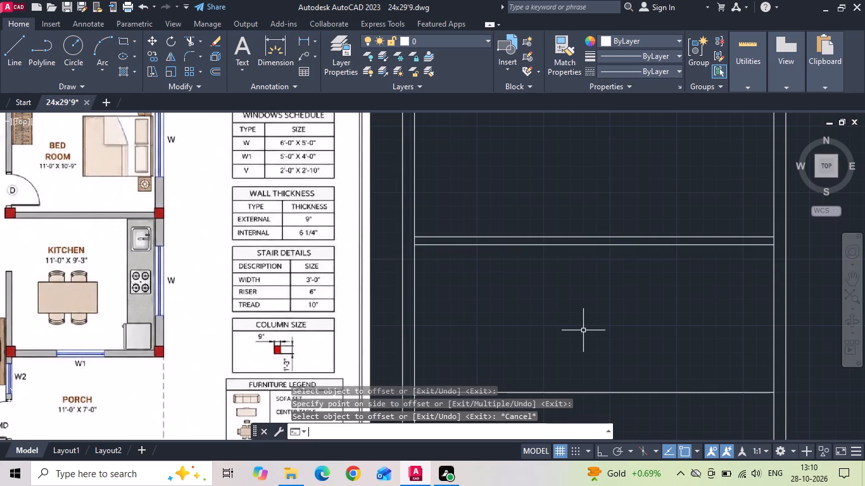
key(Return)
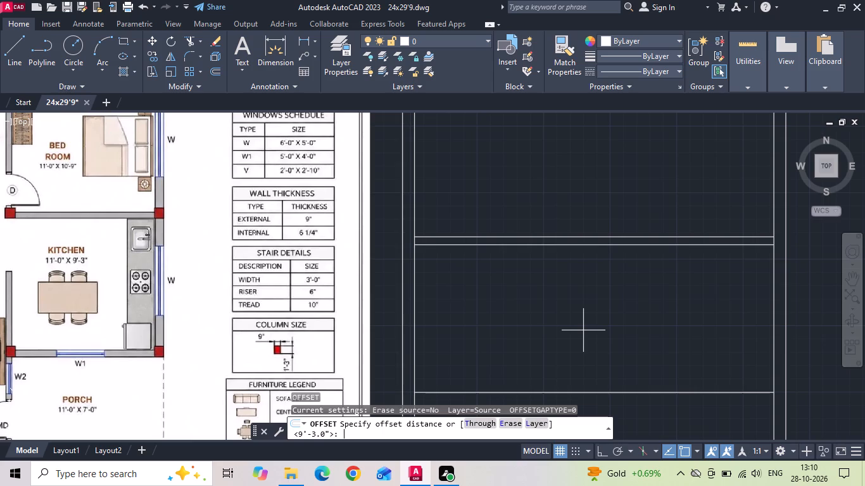
key(6)
key(Return)
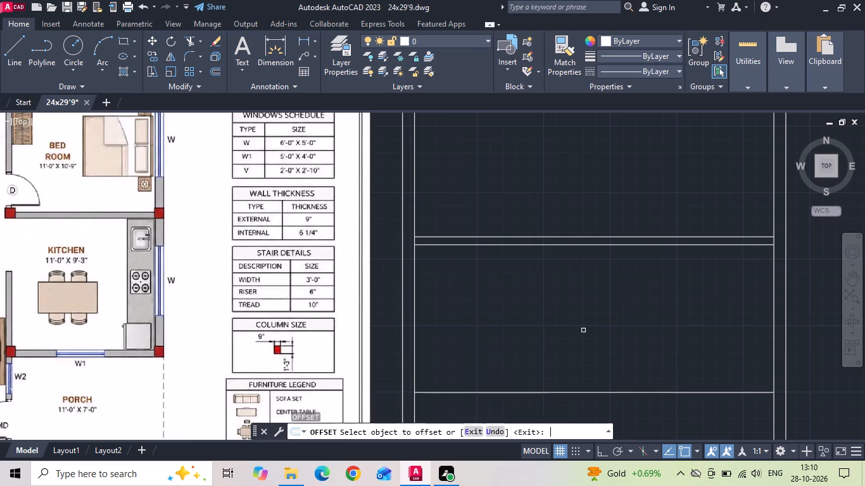
middle_drag(584, 313, 585, 196)
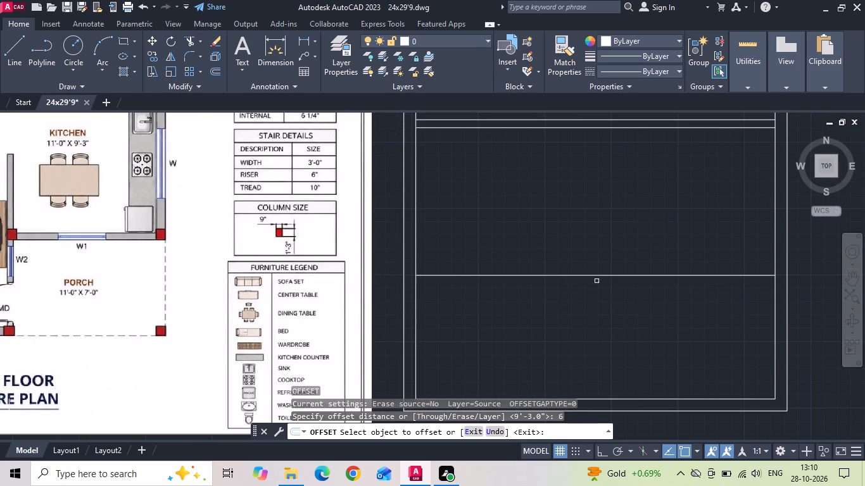
drag(603, 277, 602, 289)
click(597, 304)
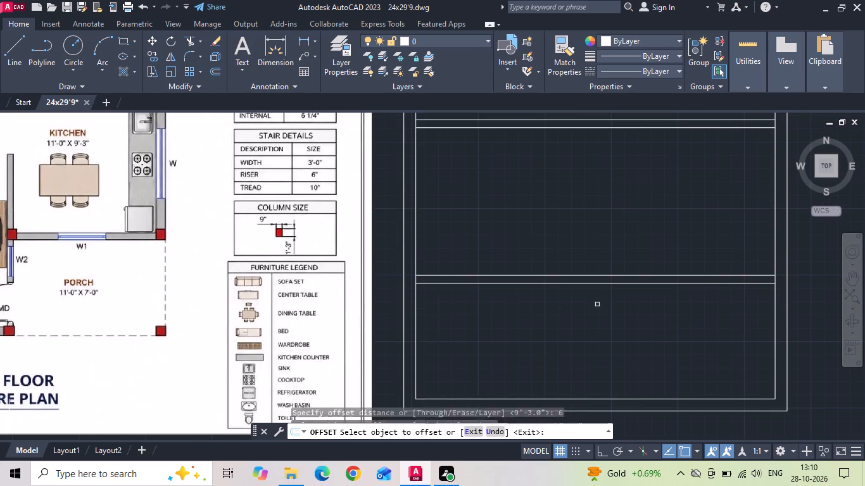
Measure the porch depth from the kitchen-porch wall to the outer bottom wall line with a linear dimension.
click(300, 36)
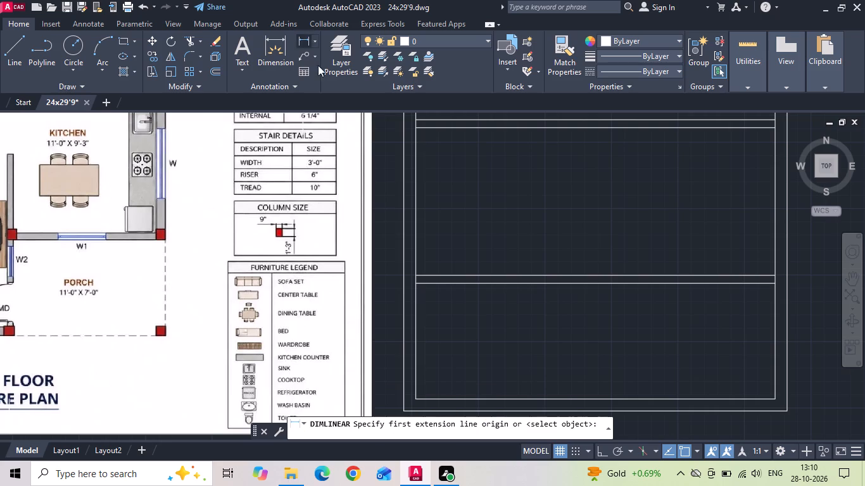
click(645, 290)
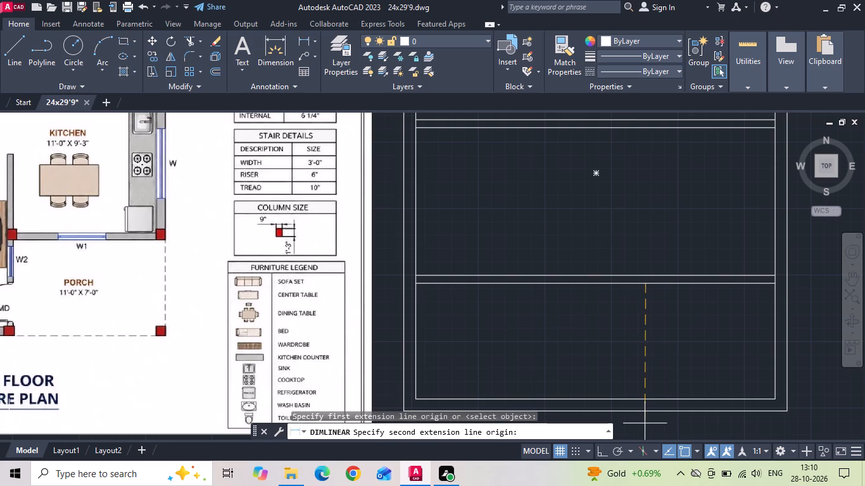
click(642, 413)
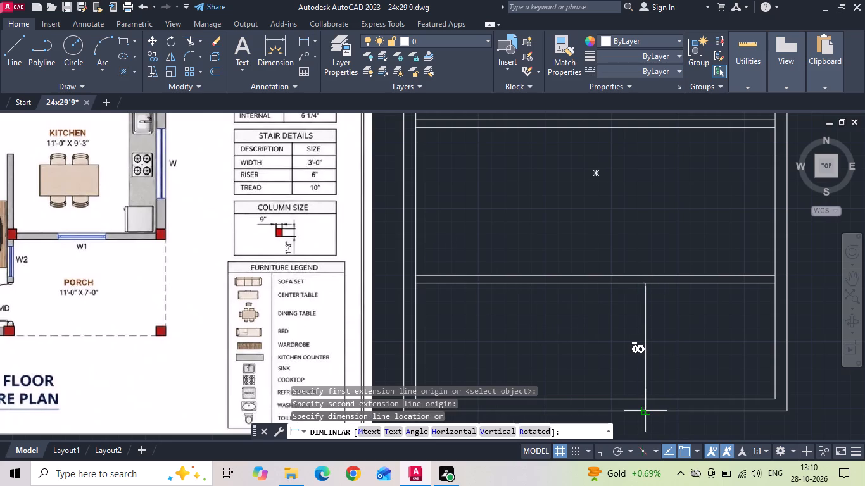
key(Escape)
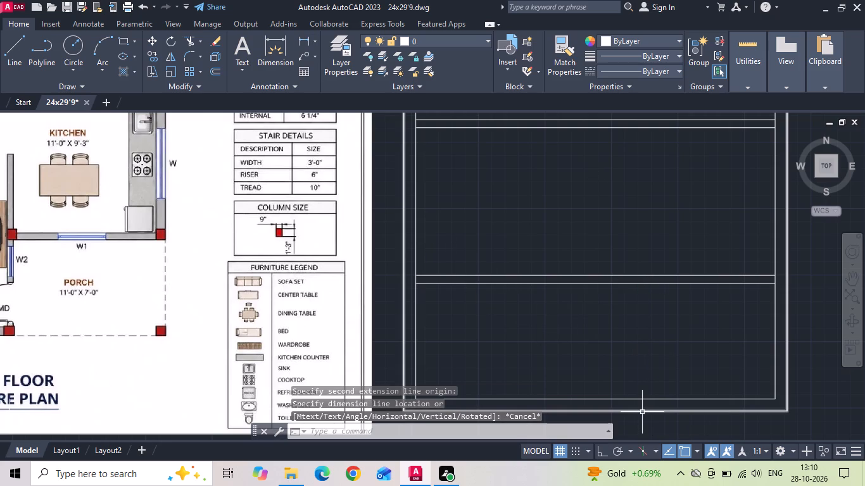
With Ortho turned on, offset the inner bottom wall line 18' upward to mark the hall's upper wall face.
scroll(652, 283, down, 2)
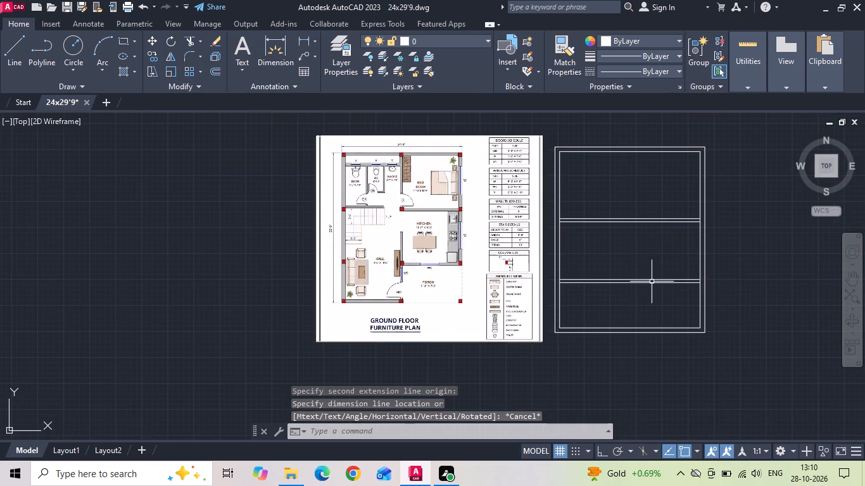
scroll(568, 297, up, 2)
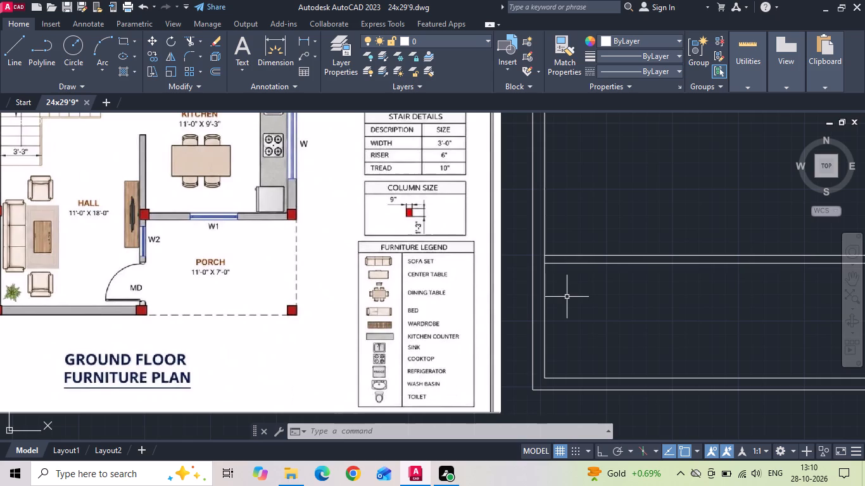
scroll(536, 288, down, 1)
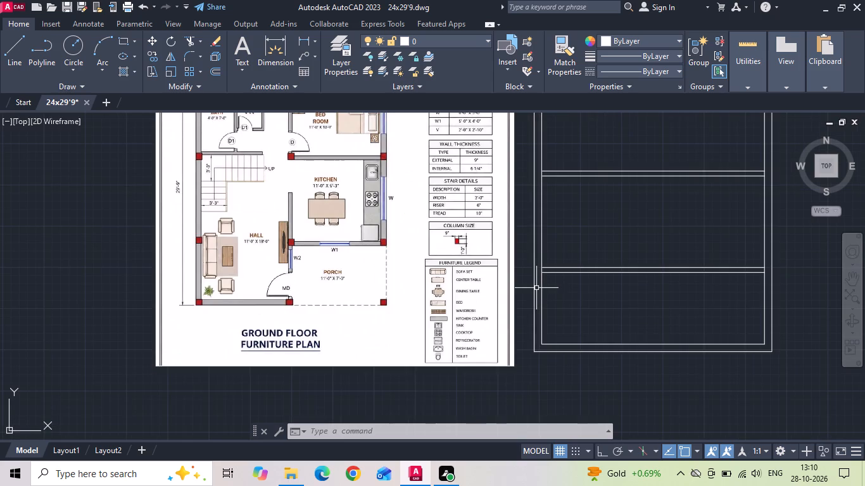
key(o)
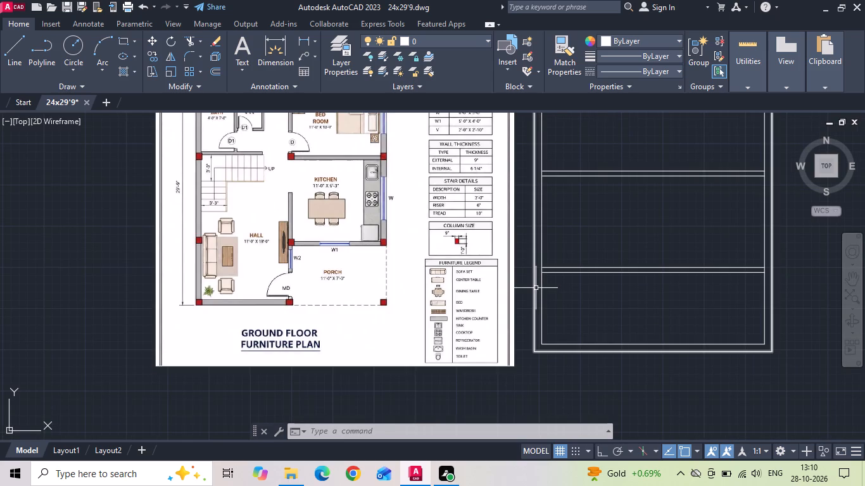
key(Return)
key(1)
text(8')
key(Return)
key(F8)
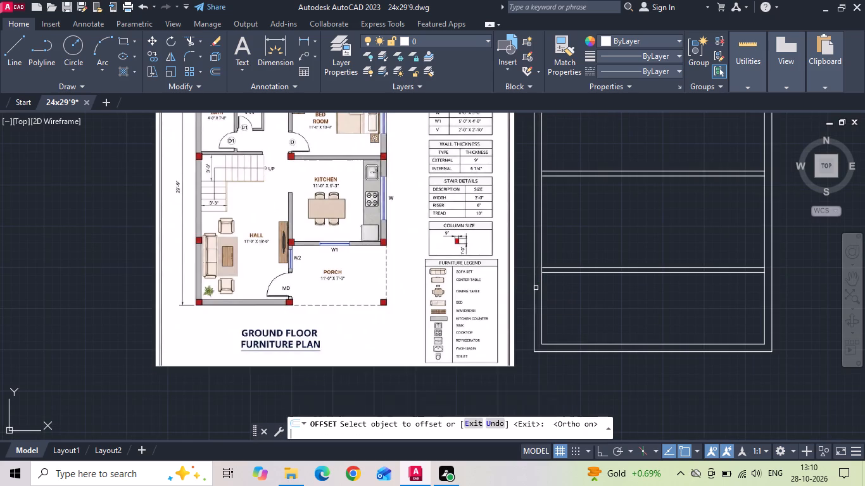
click(567, 343)
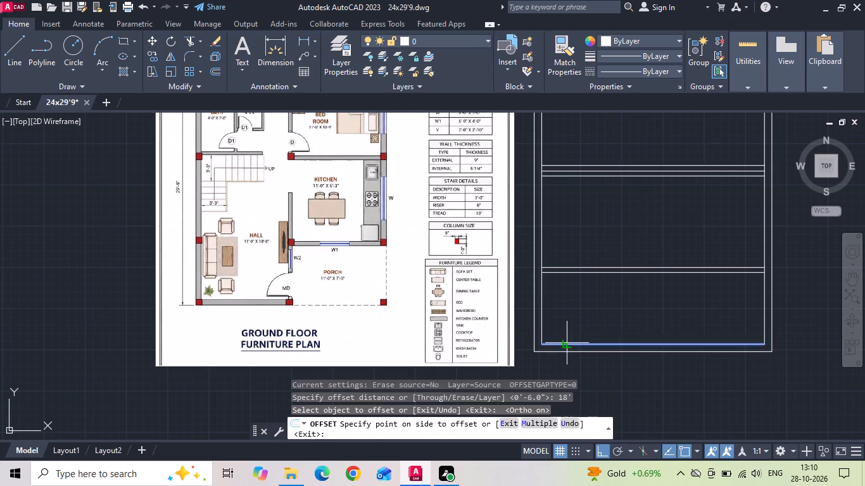
click(584, 209)
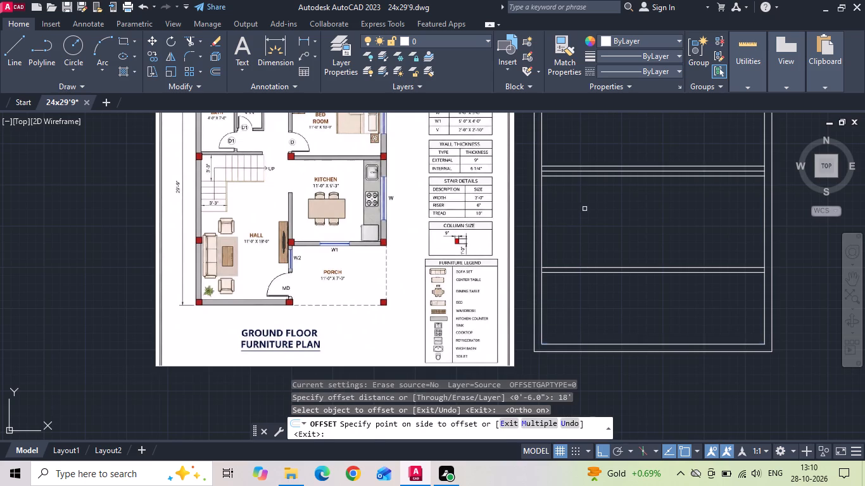
scroll(636, 166, up, 2)
key(Escape)
Delete the two bedroom-kitchen wall lines just below the 18' offset line.
scroll(600, 200, down, 1)
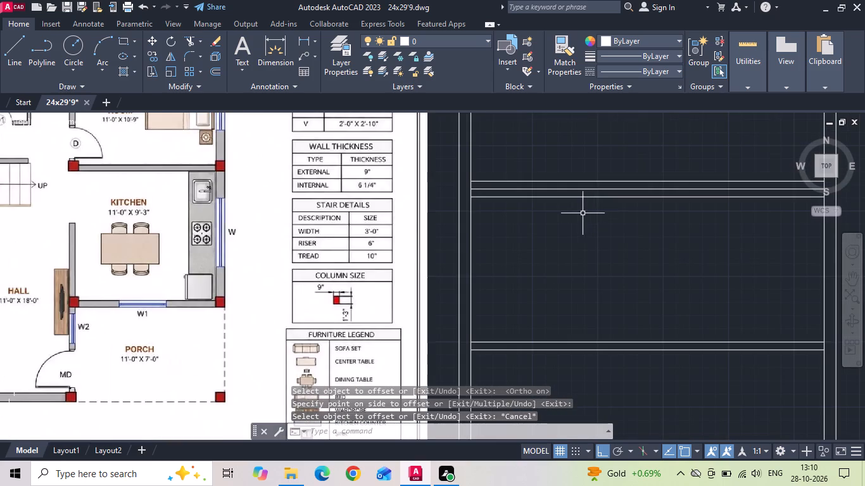
scroll(581, 213, down, 1)
scroll(538, 206, up, 1)
click(547, 189)
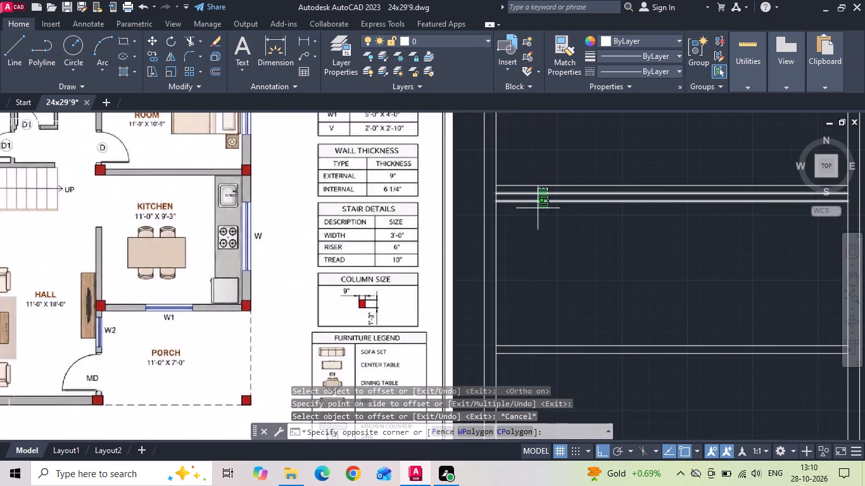
click(536, 211)
key(Delete)
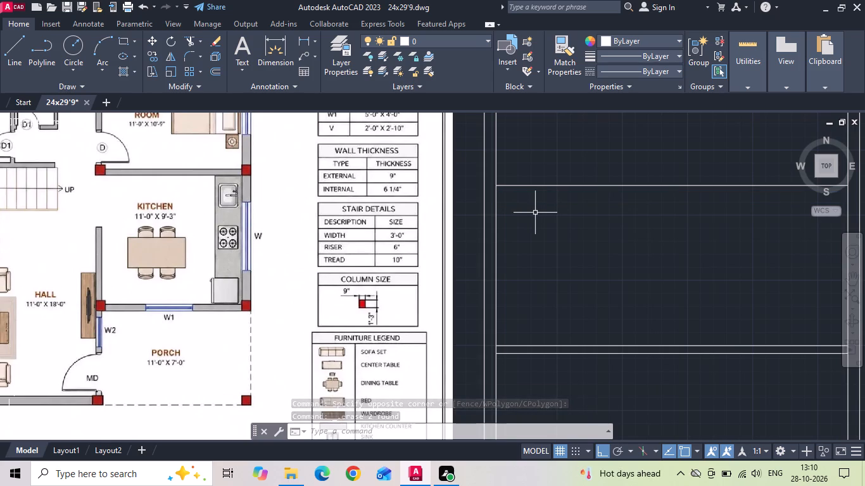
Measure the hall length from its upper wall line to the inner bottom wall line with a linear dimension.
scroll(534, 220, down, 1)
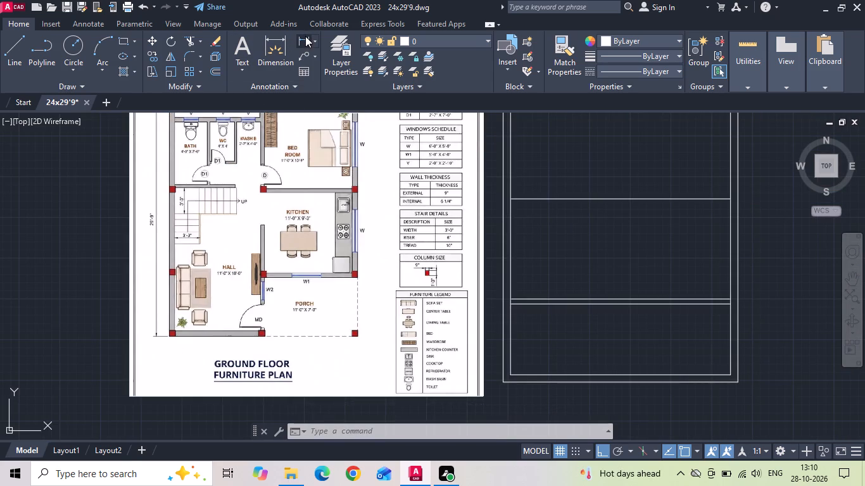
click(305, 36)
drag(524, 196, 526, 208)
click(524, 376)
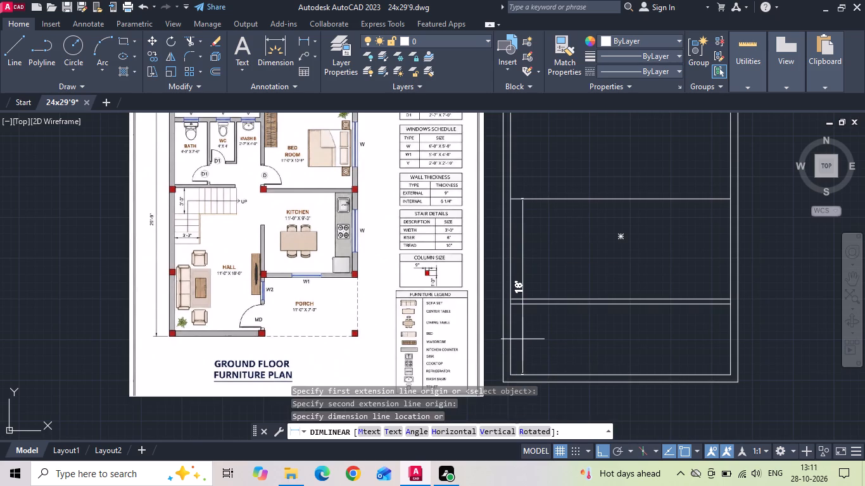
scroll(512, 283, up, 2)
key(Escape)
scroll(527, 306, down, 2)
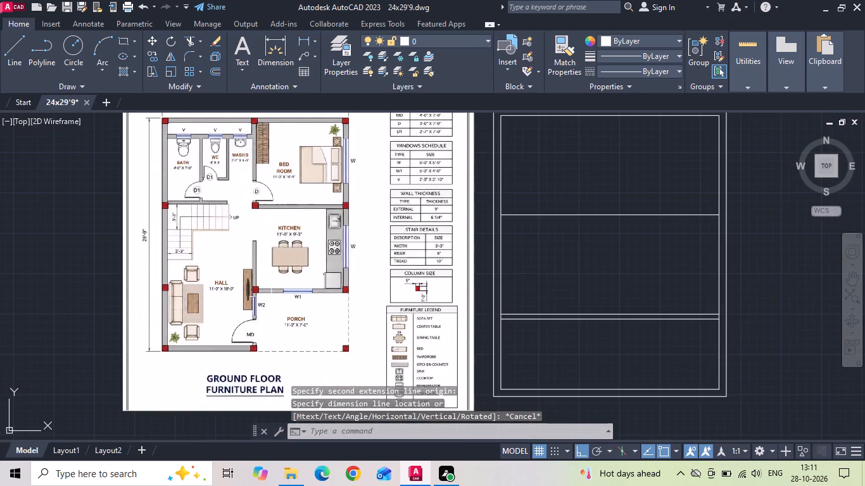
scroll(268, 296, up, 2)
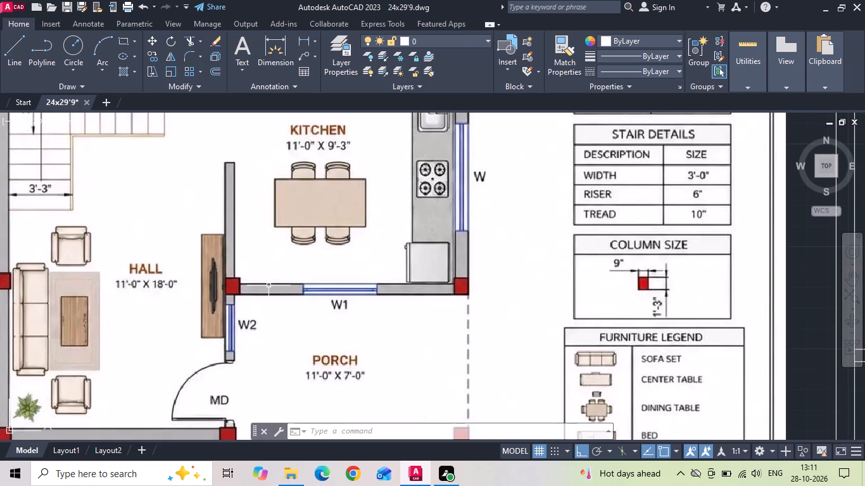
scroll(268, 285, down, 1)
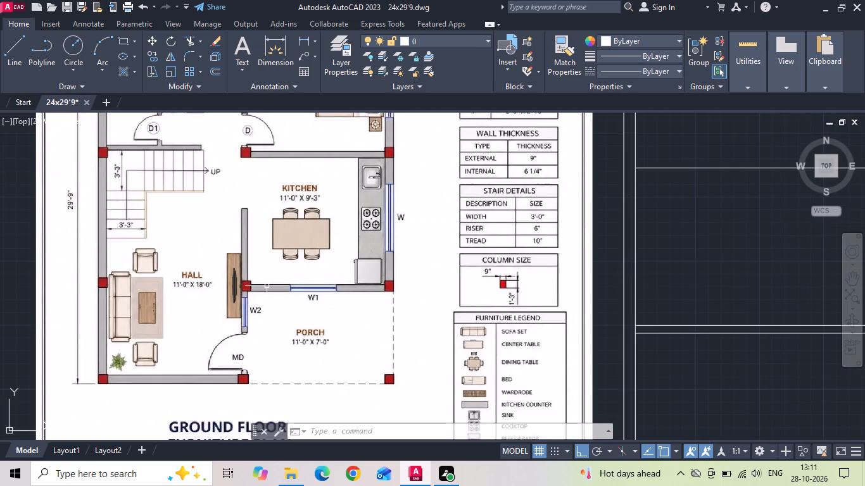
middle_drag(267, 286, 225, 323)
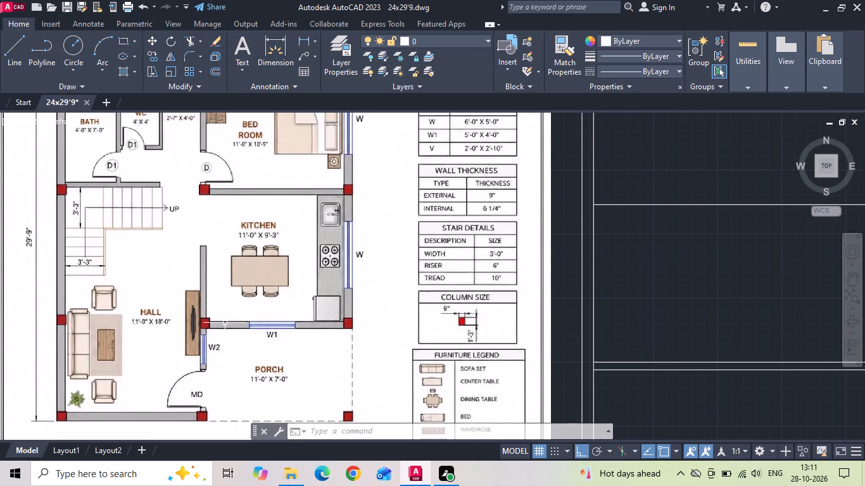
Draw a 7' vertical guide line up from the outer bottom wall line, continuing horizontally past the outer right wall by about 12'-7".
scroll(224, 270, down, 1)
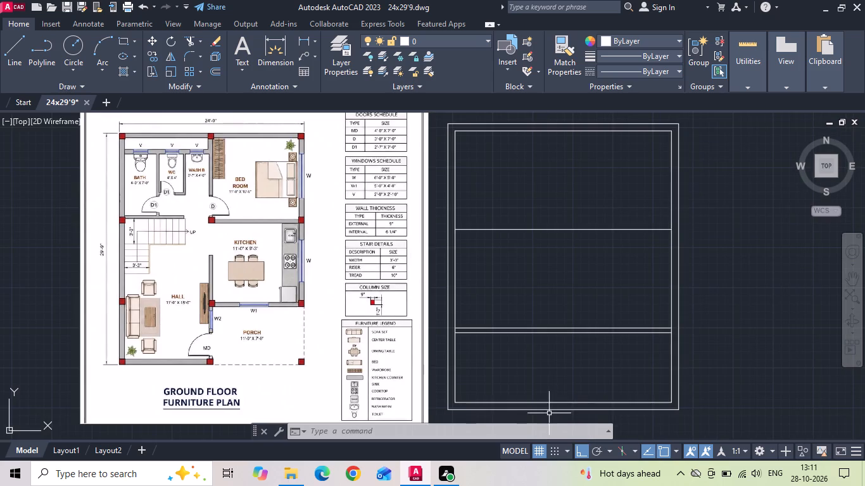
middle_drag(526, 349, 516, 320)
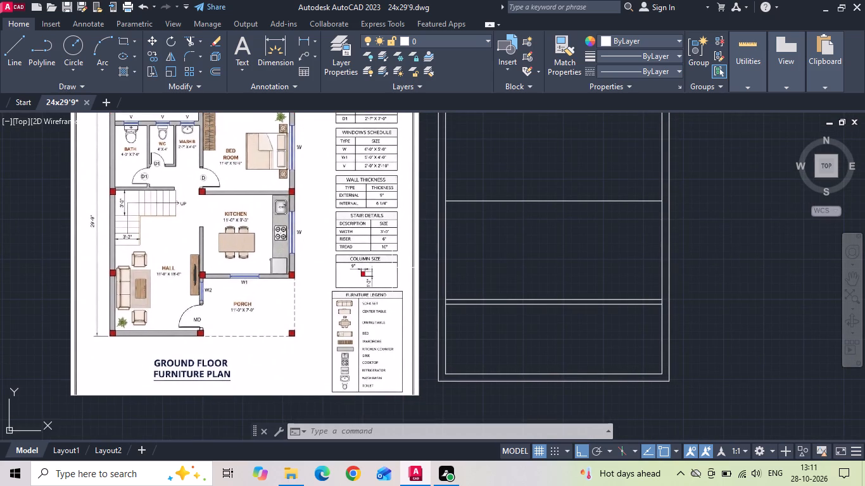
key(l)
key(space)
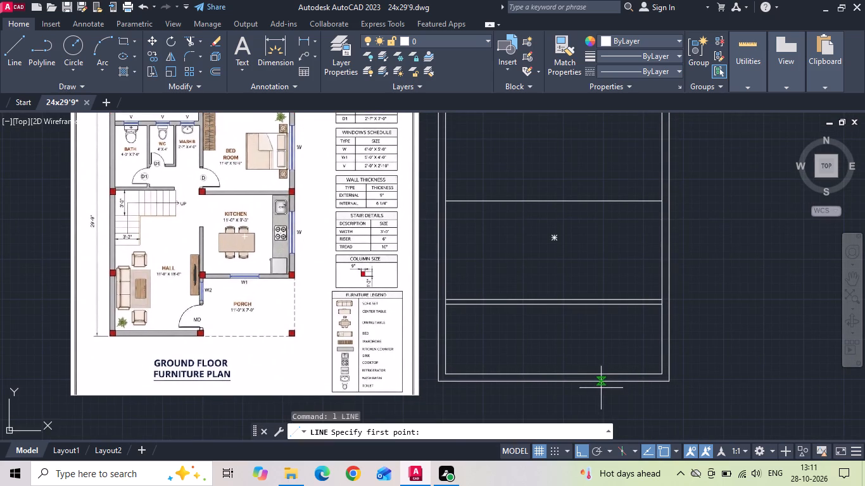
click(597, 385)
text(7')
key(Return)
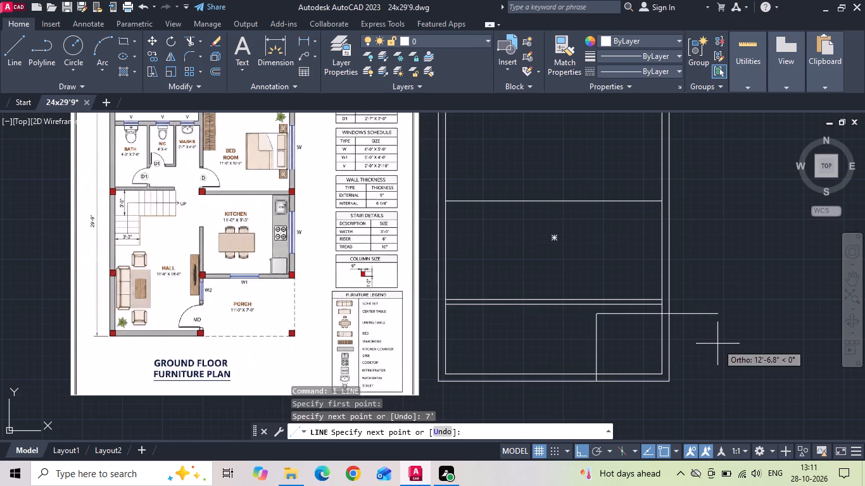
click(717, 344)
key(Escape)
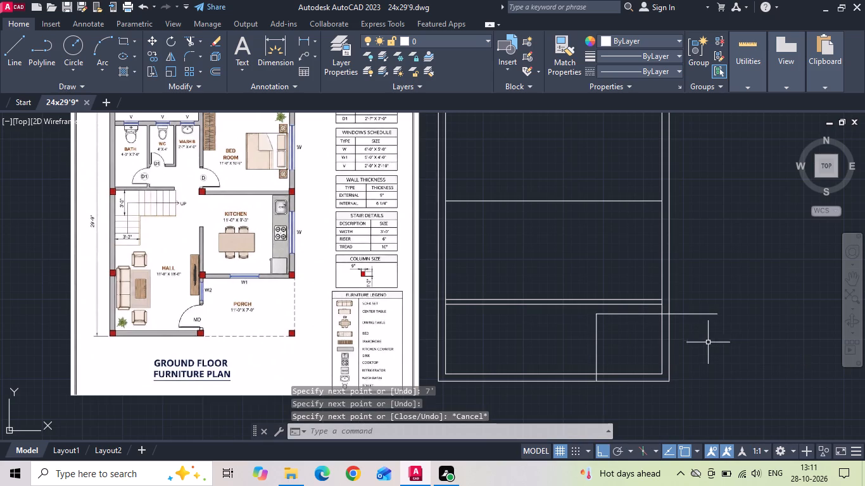
Move the two kitchen-porch wall lines down so the lower one aligns with the horizontal guide line.
drag(562, 311, 549, 280)
click(545, 272)
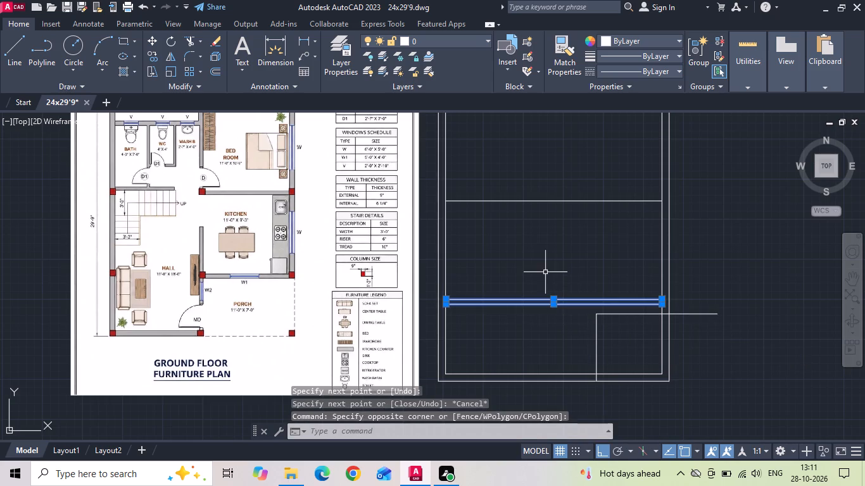
right_click(545, 272)
click(574, 243)
scroll(686, 330, up, 2)
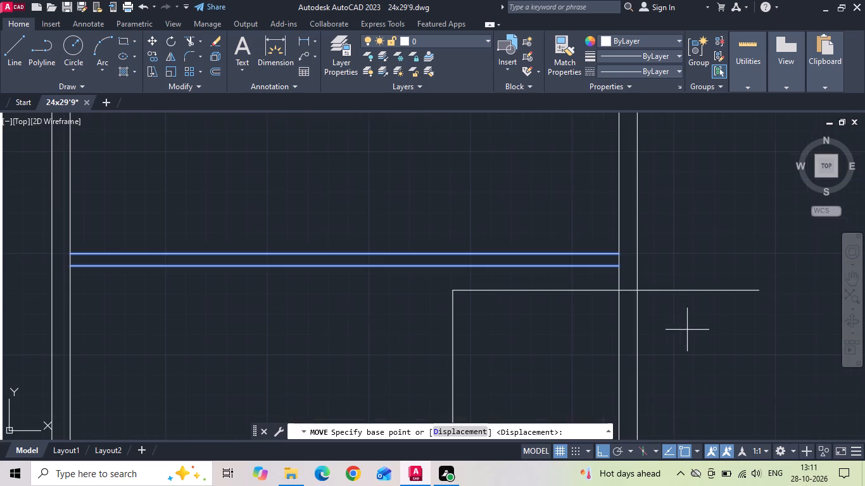
click(621, 265)
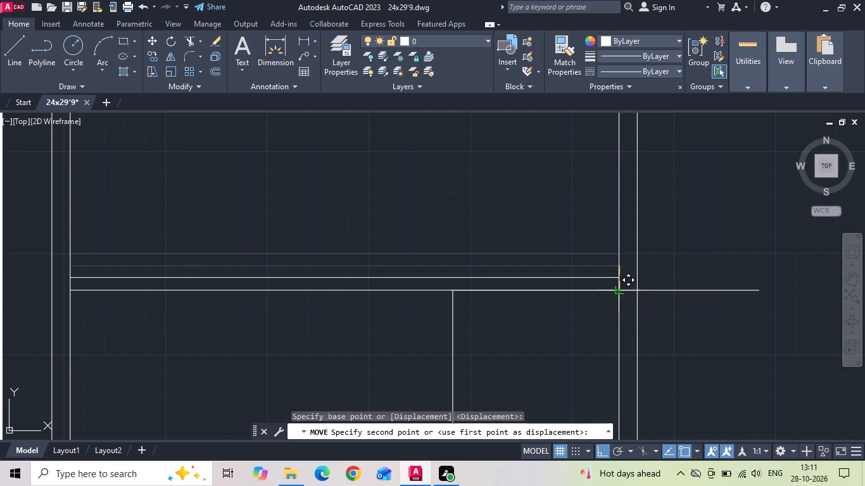
click(617, 289)
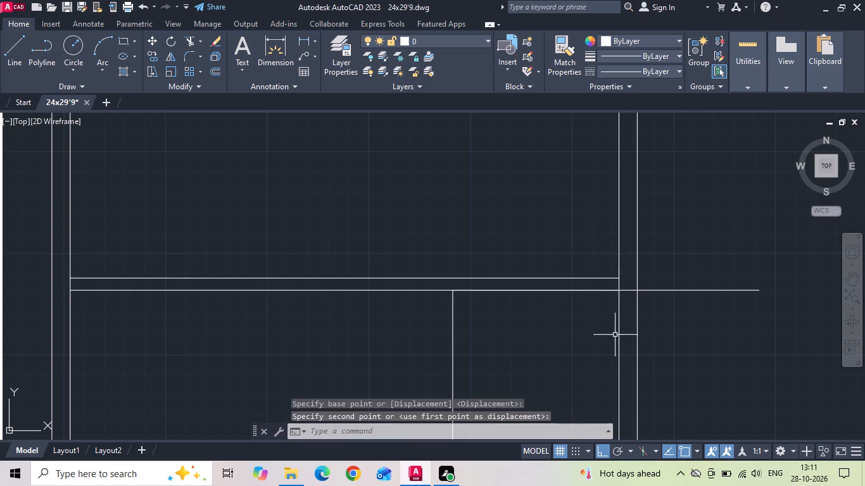
Check the bedroom depth between the inner top wall line and the hall's upper wall line with a linear dimension.
scroll(605, 351, down, 2)
middle_click(553, 302)
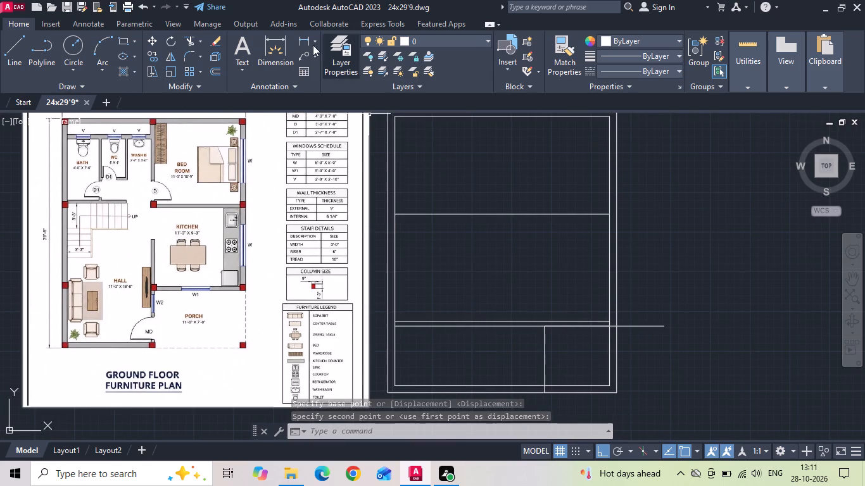
click(302, 37)
scroll(217, 145, up, 2)
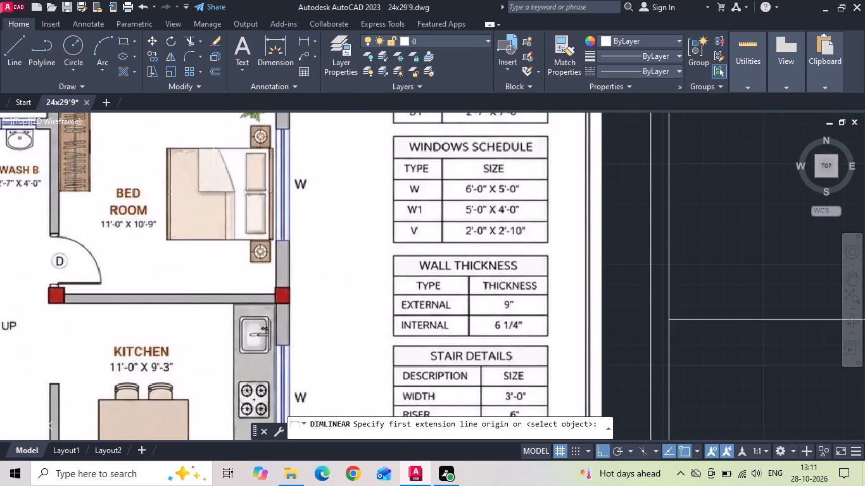
scroll(217, 269, down, 1)
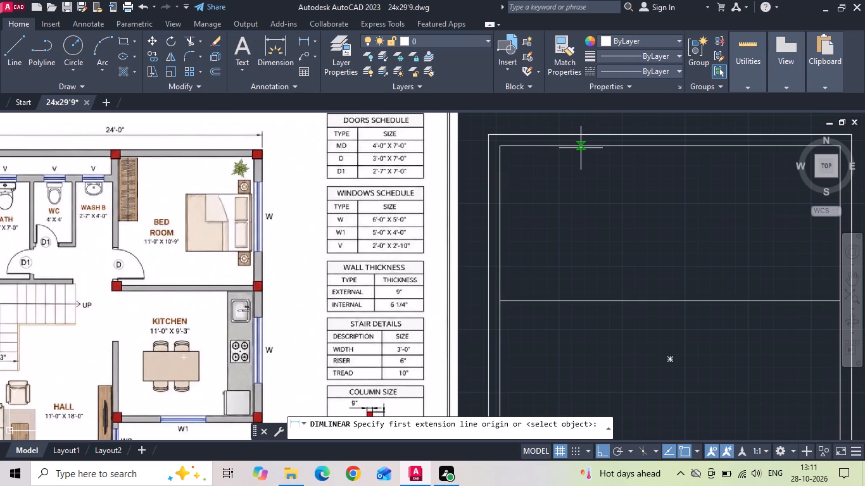
drag(581, 148, 583, 158)
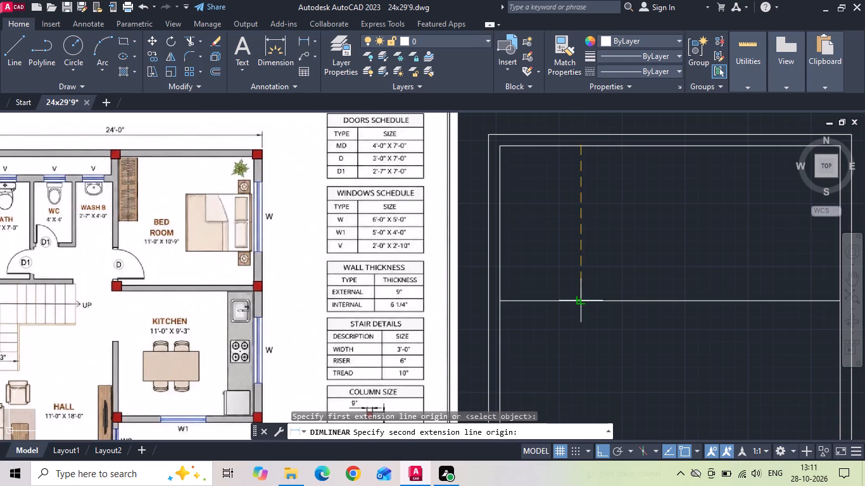
click(583, 299)
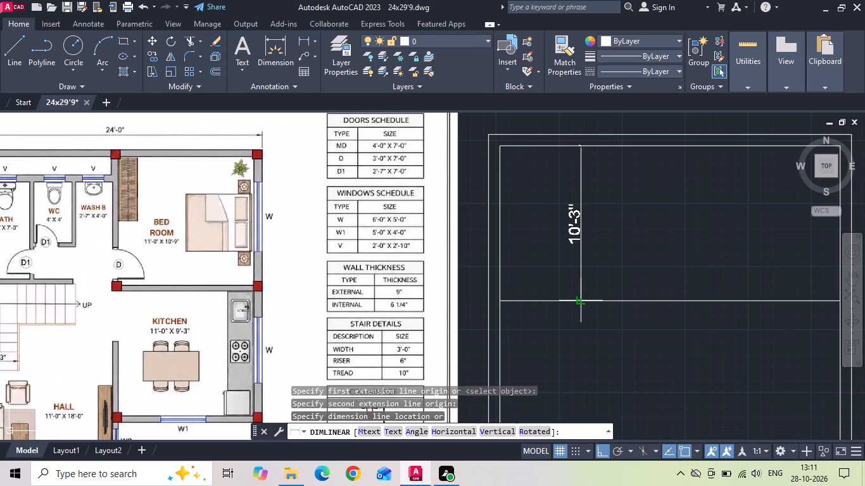
key(Escape)
Move the wall line below the bedroom 6" downward.
drag(590, 272, 582, 314)
click(580, 318)
right_click(573, 248)
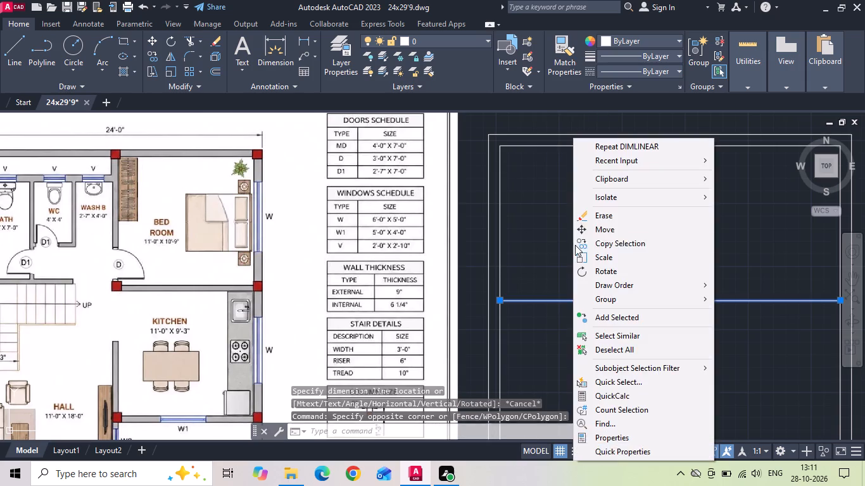
click(588, 233)
drag(584, 248, 582, 264)
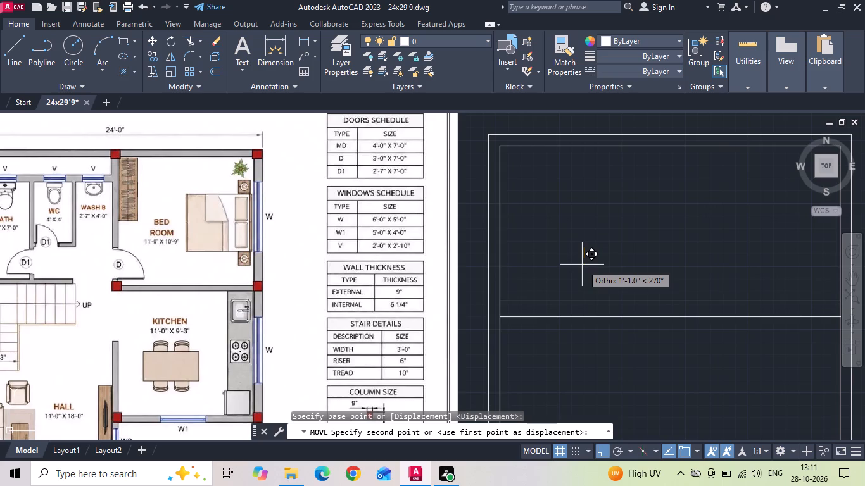
text(6)
key(space)
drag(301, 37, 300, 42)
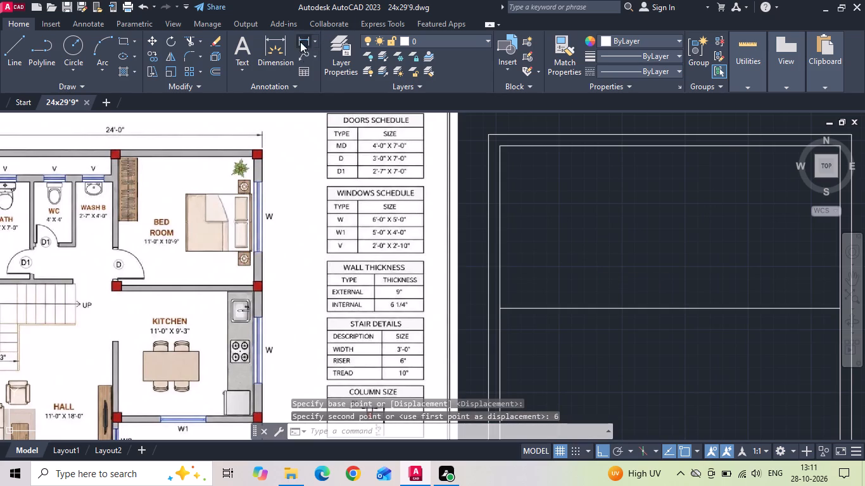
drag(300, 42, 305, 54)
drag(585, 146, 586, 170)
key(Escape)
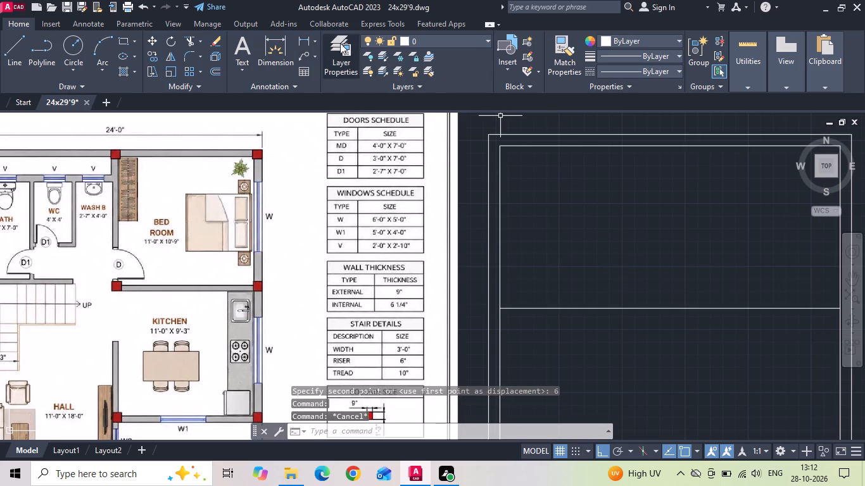
Add a linear dimension for the bedroom depth from the inner top wall line to the moved wall line.
click(304, 37)
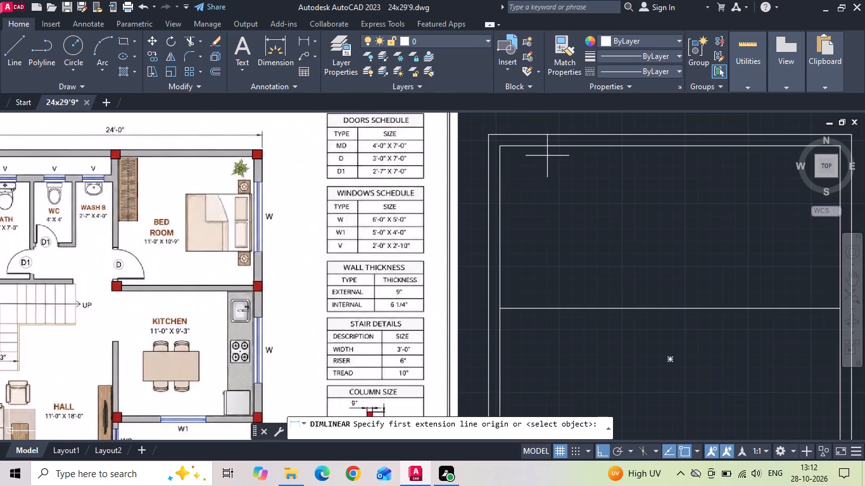
click(552, 149)
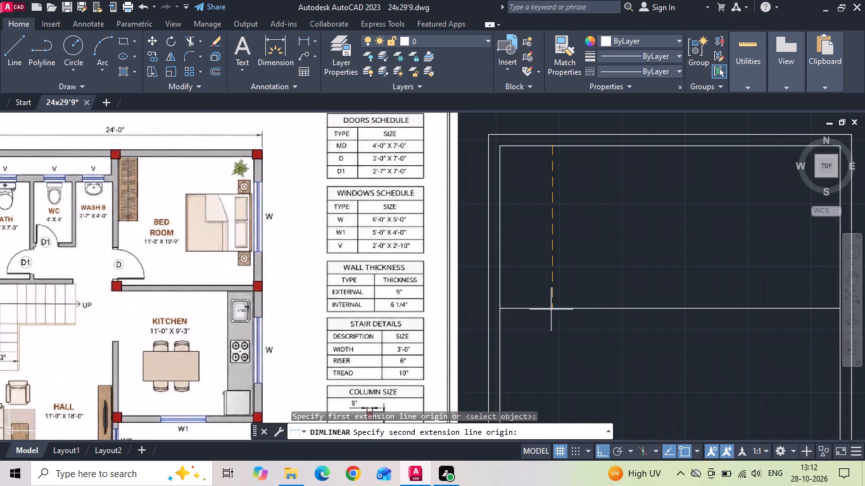
click(554, 306)
click(565, 293)
Add a linear dimension from the kitchen-porch wall's upper line to the bedroom's lower wall line.
scroll(389, 197, down, 1)
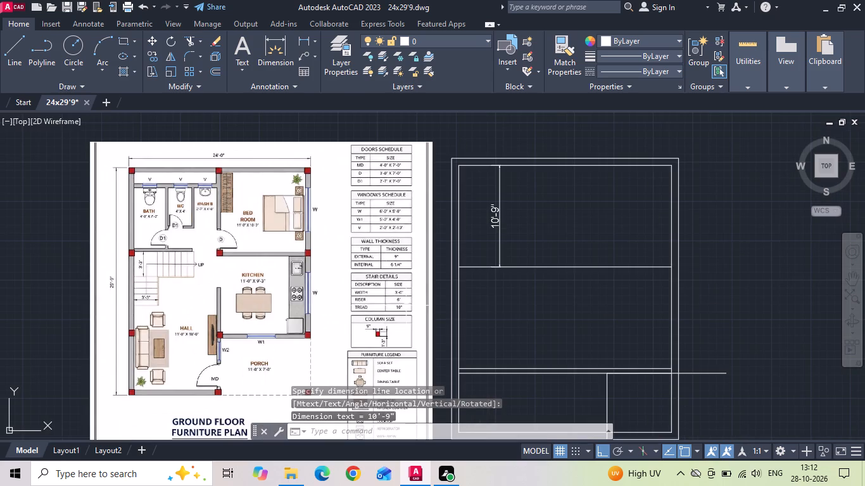
middle_drag(398, 304, 268, 283)
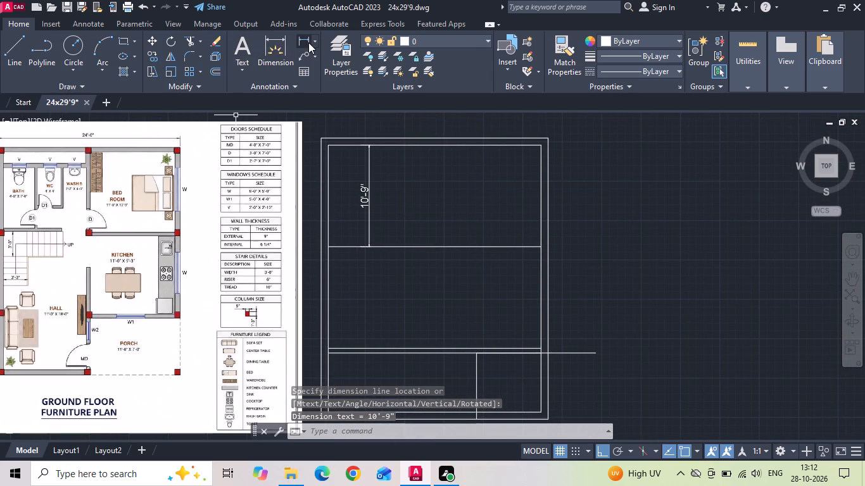
click(306, 42)
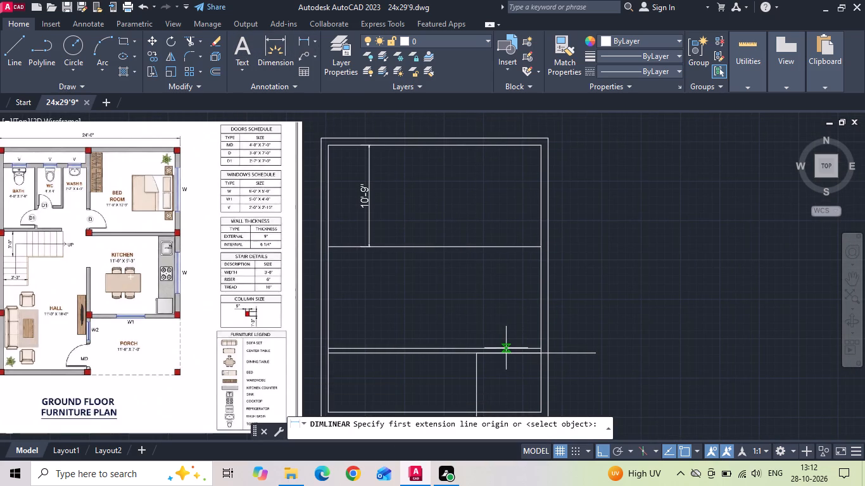
click(506, 345)
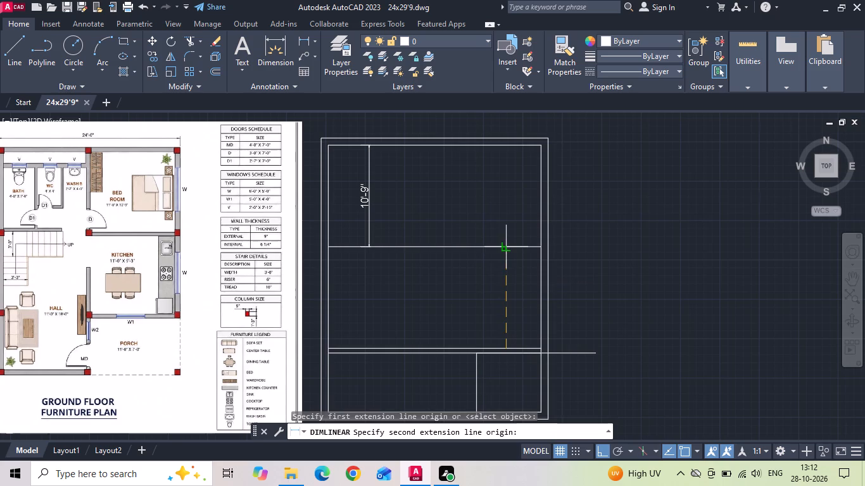
click(508, 247)
click(502, 290)
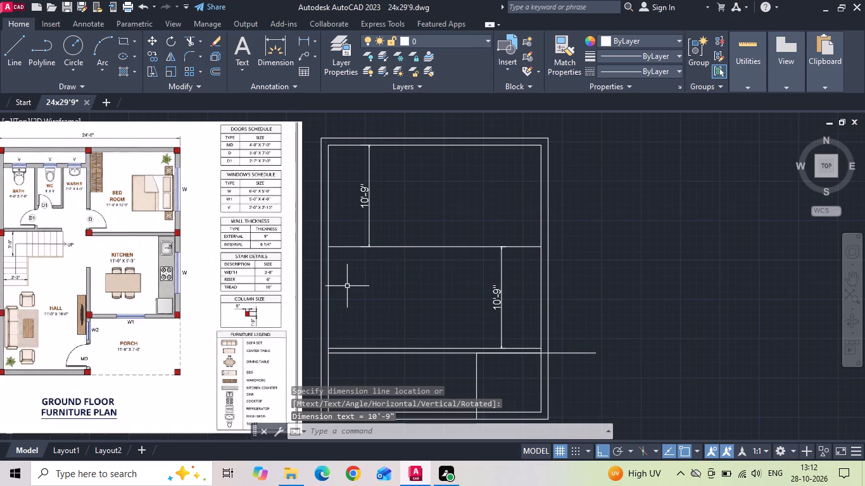
Offset the bedroom's lower wall line 6.5" downward to form the bedroom-kitchen wall thickness.
middle_drag(350, 285, 391, 264)
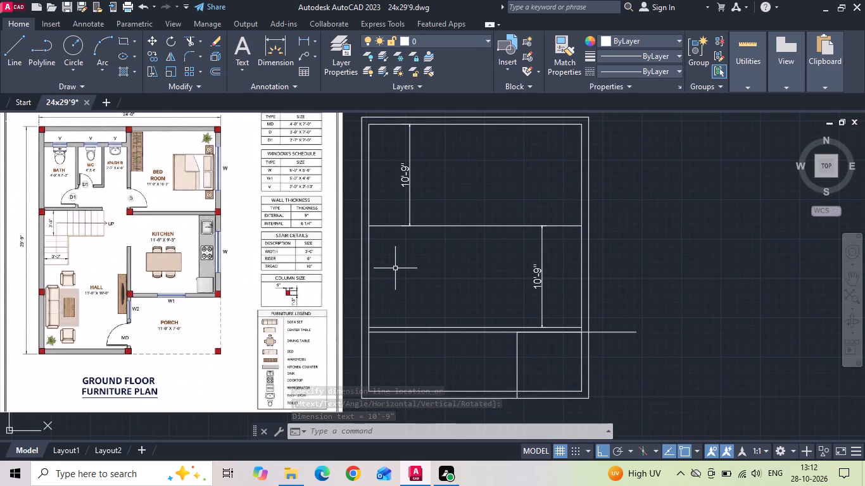
key(o)
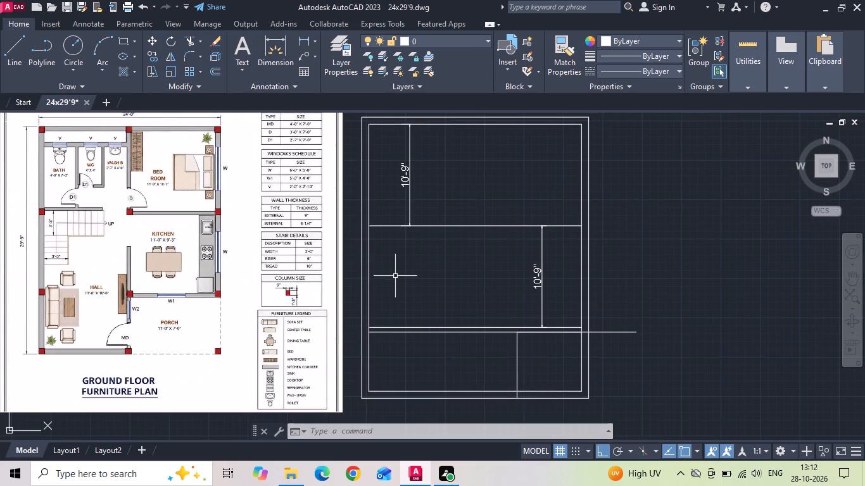
key(Return)
text(6.5)
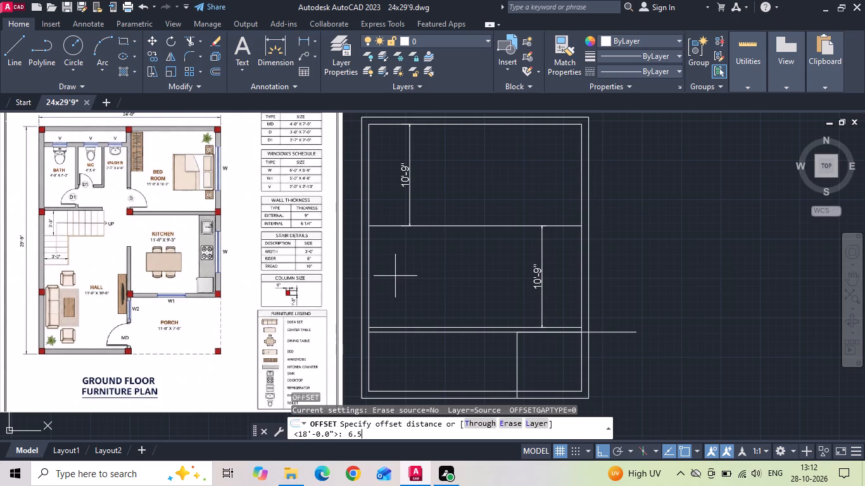
key(Return)
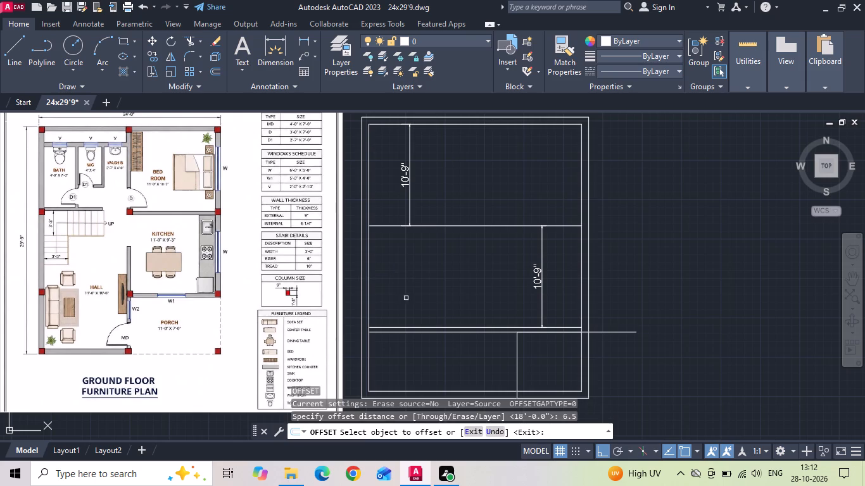
click(468, 225)
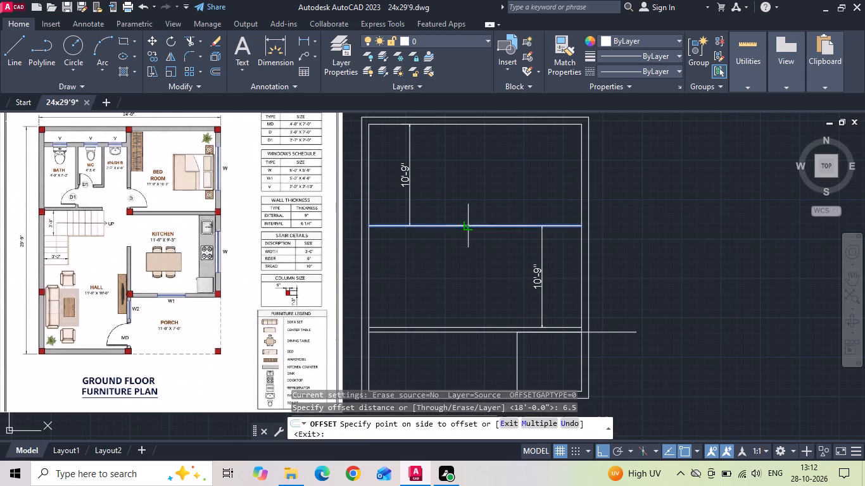
click(464, 255)
key(Escape)
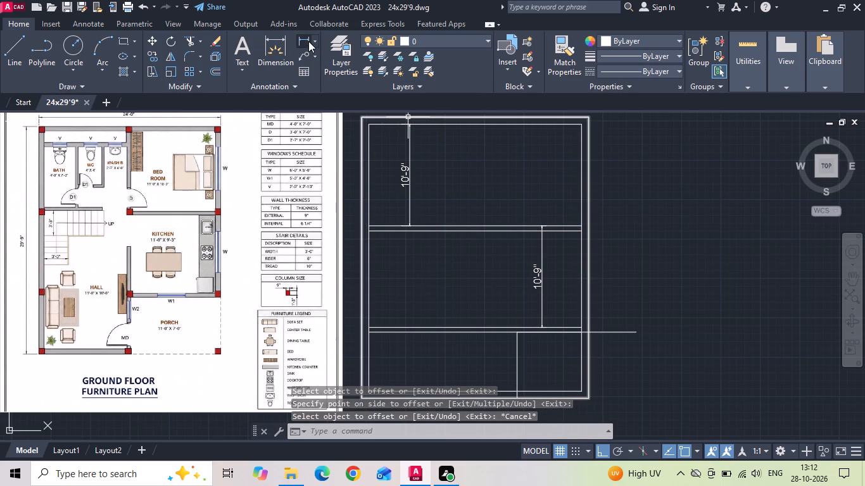
Add a linear dimension for the kitchen depth from the new offset line to the kitchen-porch wall's upper line.
click(307, 41)
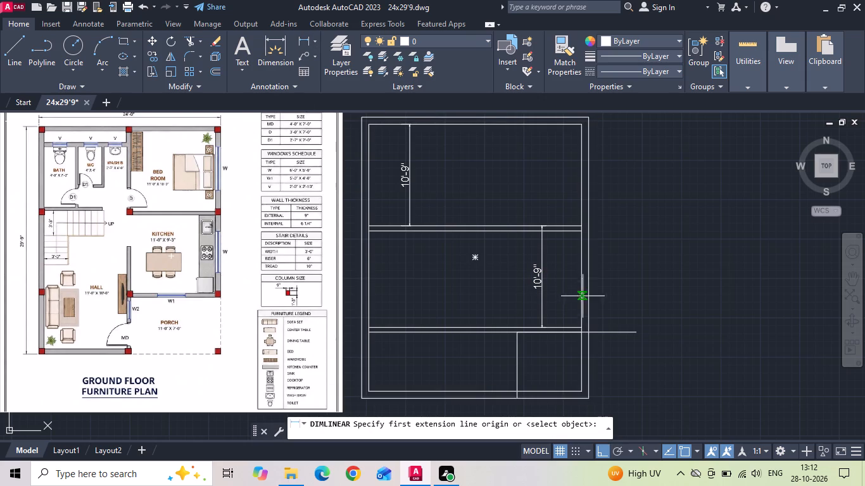
click(565, 232)
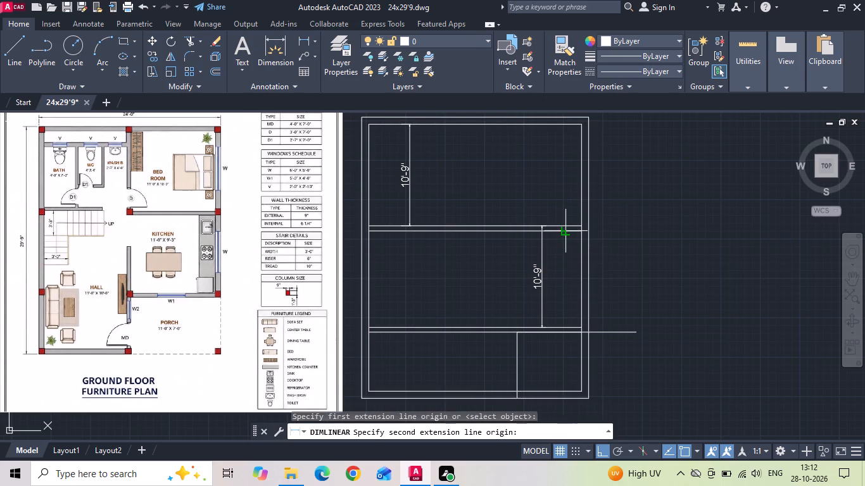
click(569, 327)
click(570, 312)
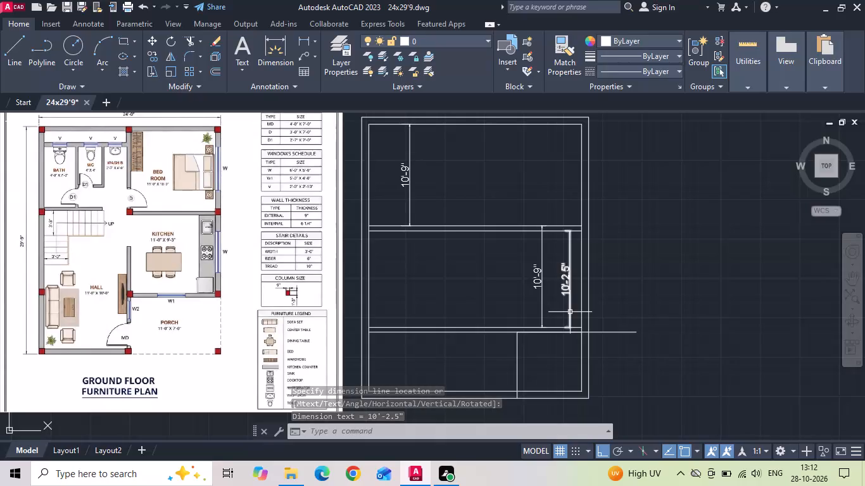
key(Escape)
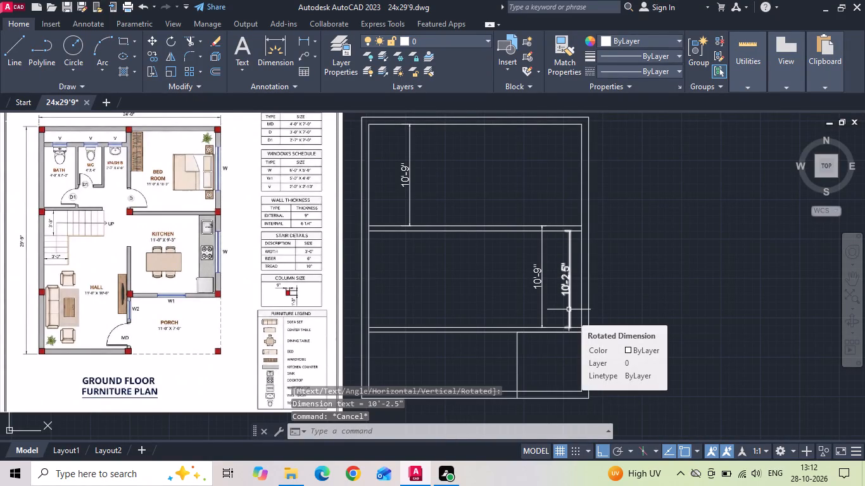
Examine the reference plan's room sizes and its wall thickness schedule for the bedroom and kitchen walls.
key(Escape)
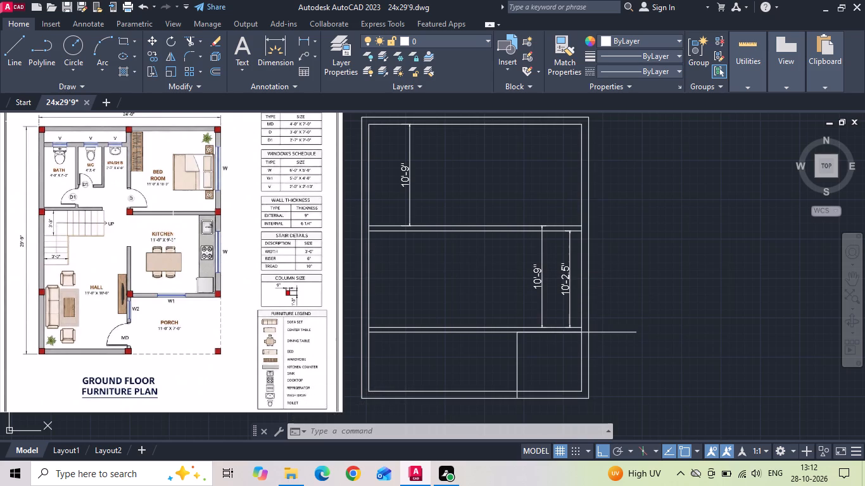
scroll(142, 165, up, 2)
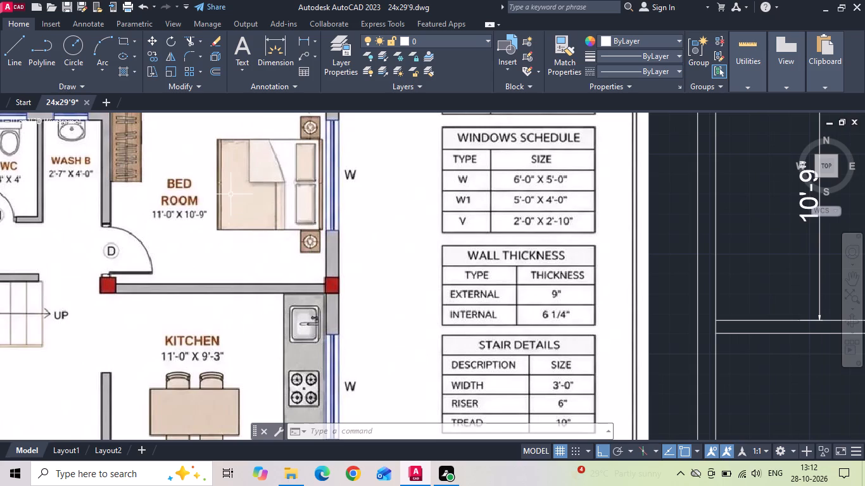
scroll(230, 194, down, 2)
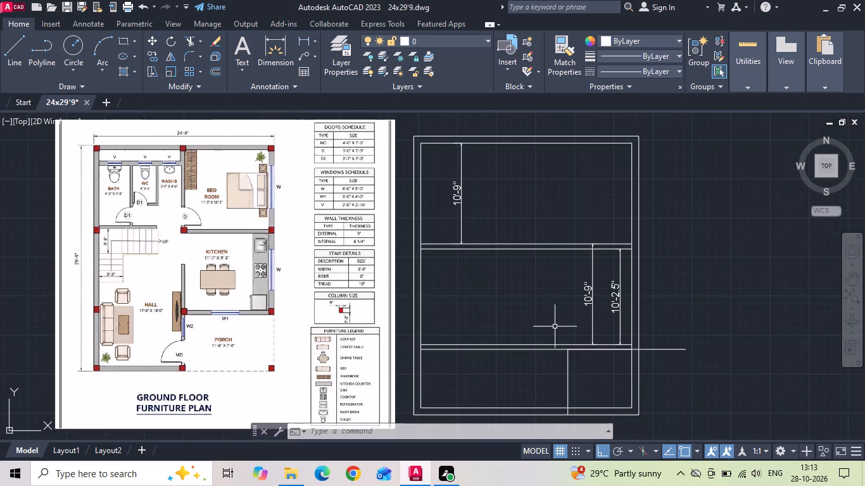
middle_drag(550, 316, 547, 299)
scroll(351, 213, up, 2)
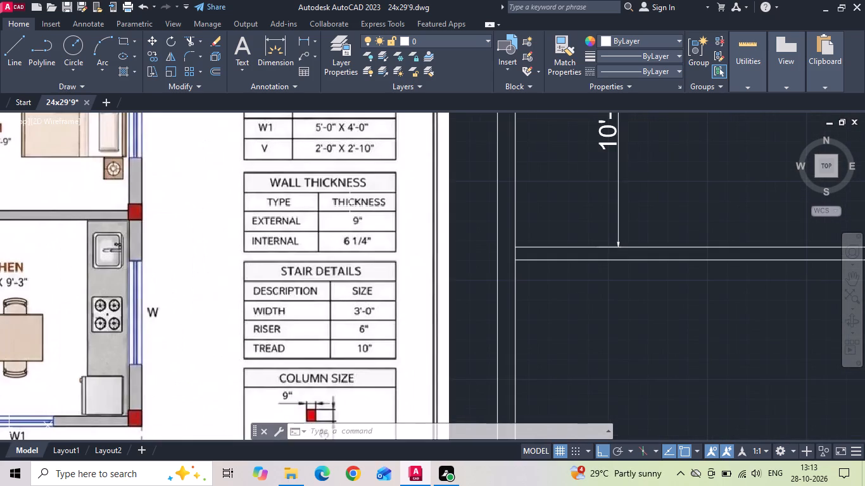
scroll(346, 250, down, 1)
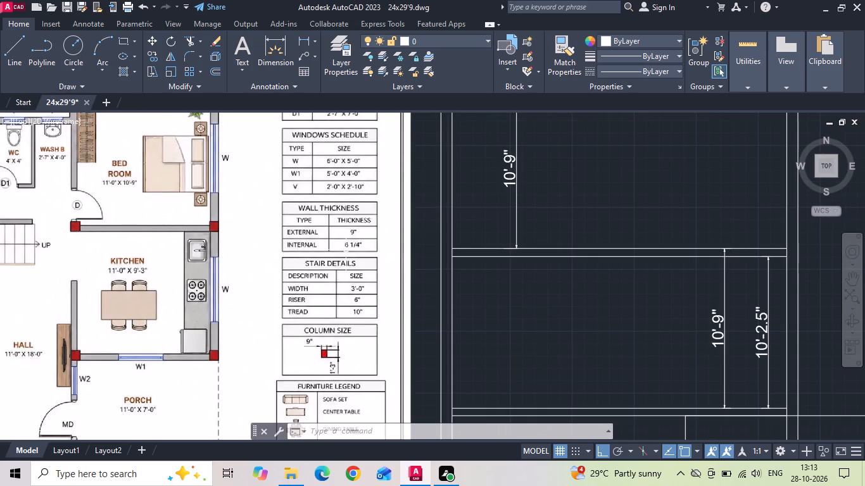
scroll(289, 259, up, 2)
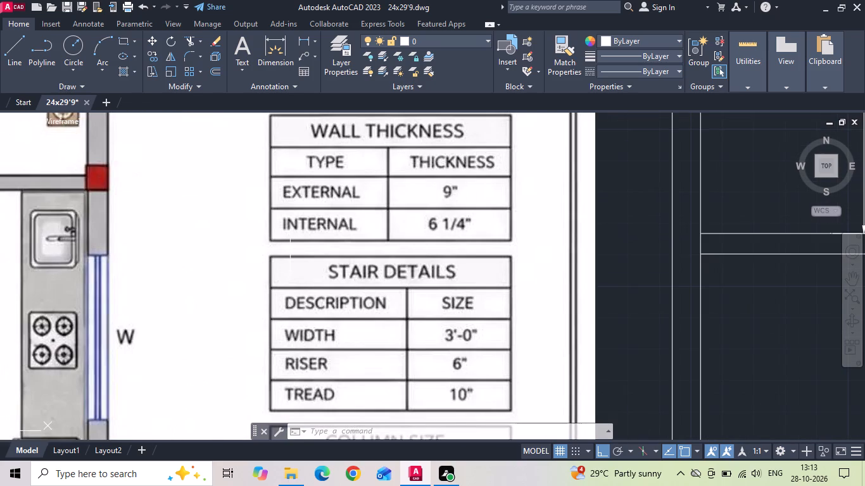
scroll(290, 251, down, 2)
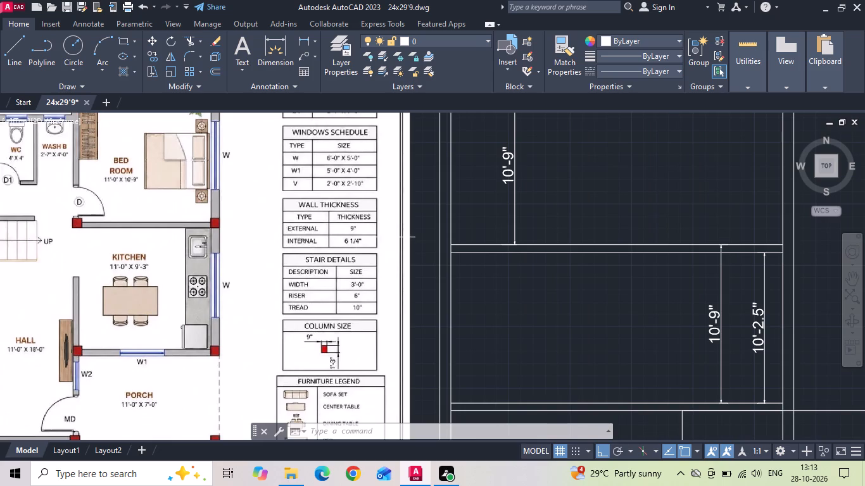
scroll(392, 238, down, 1)
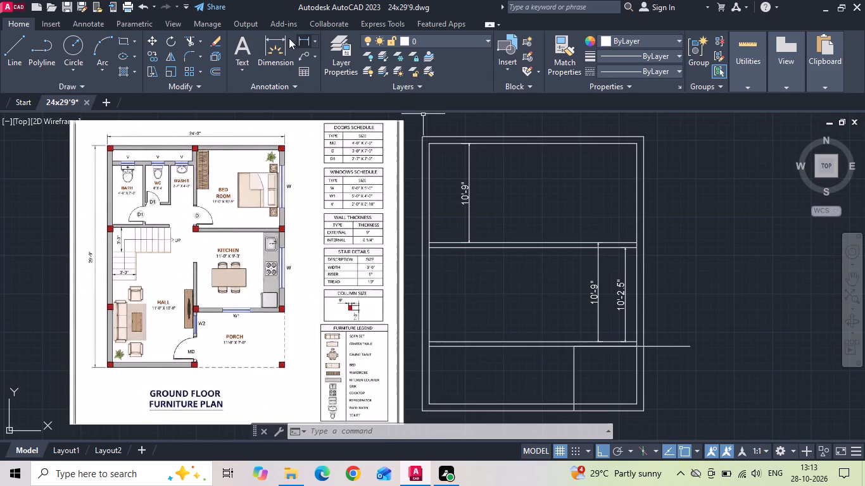
Add a linear dimension for the porch depth from the kitchen-porch wall's lower line to the outer bottom wall line.
click(301, 39)
middle_drag(445, 291, 441, 256)
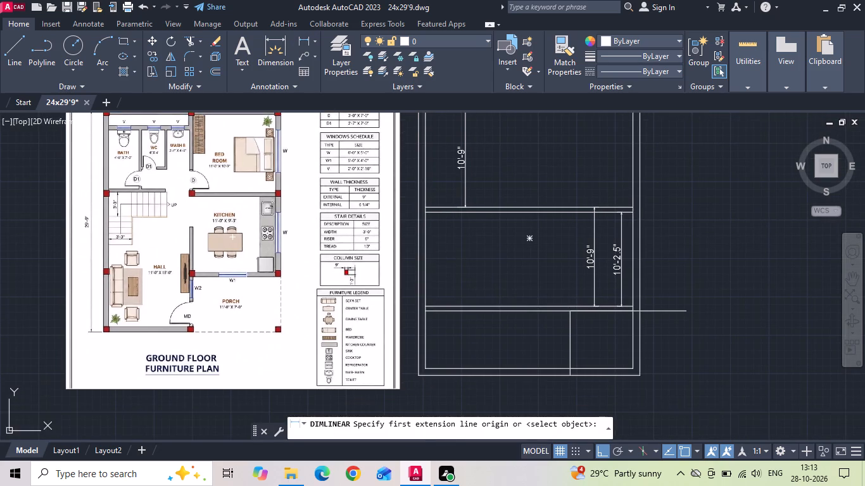
scroll(239, 287, up, 2)
scroll(186, 257, down, 1)
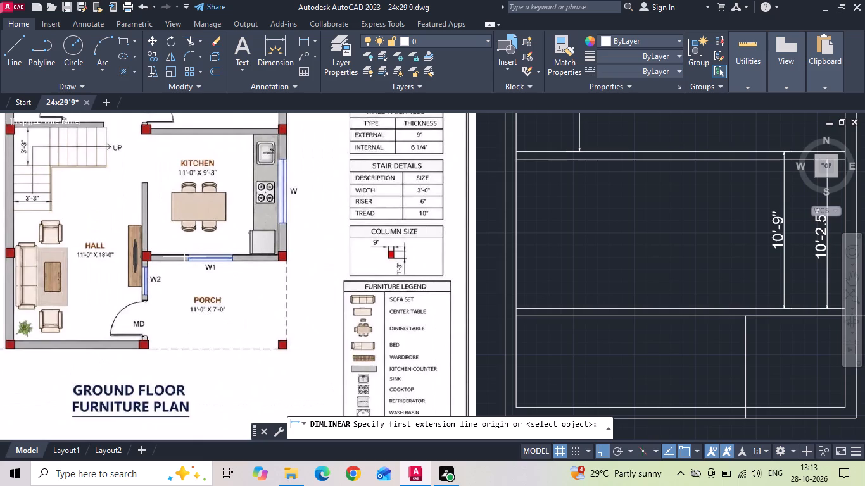
scroll(184, 258, down, 1)
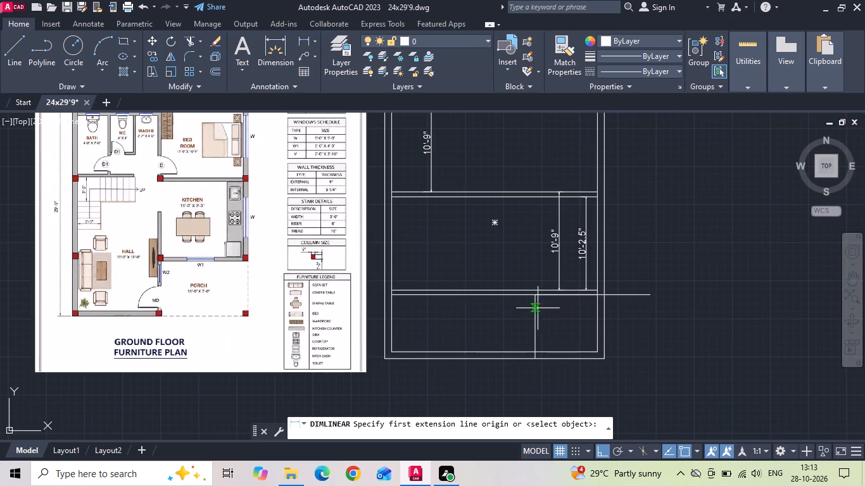
drag(551, 301, 553, 329)
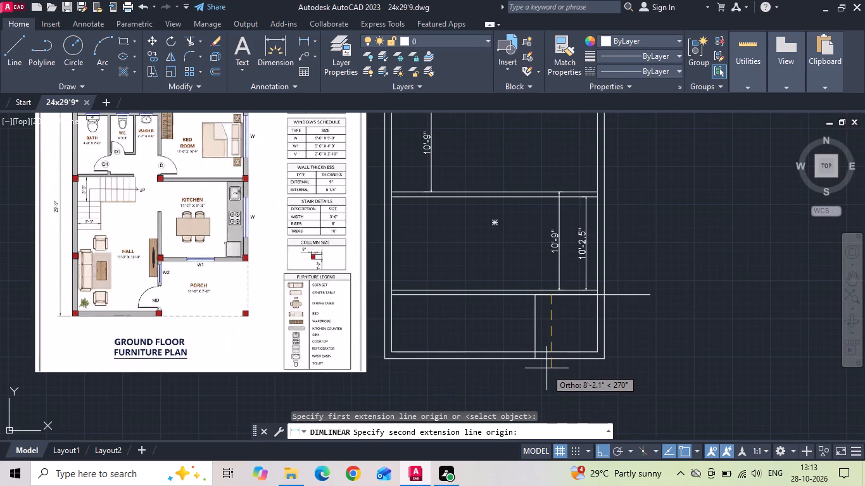
click(550, 360)
click(553, 326)
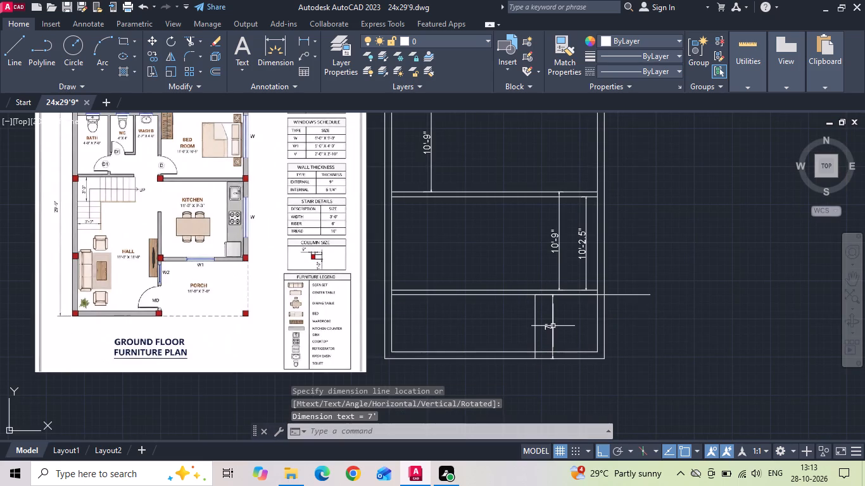
Move the lower line of the bedroom-kitchen wall 0.5" downward.
middle_drag(552, 268, 550, 314)
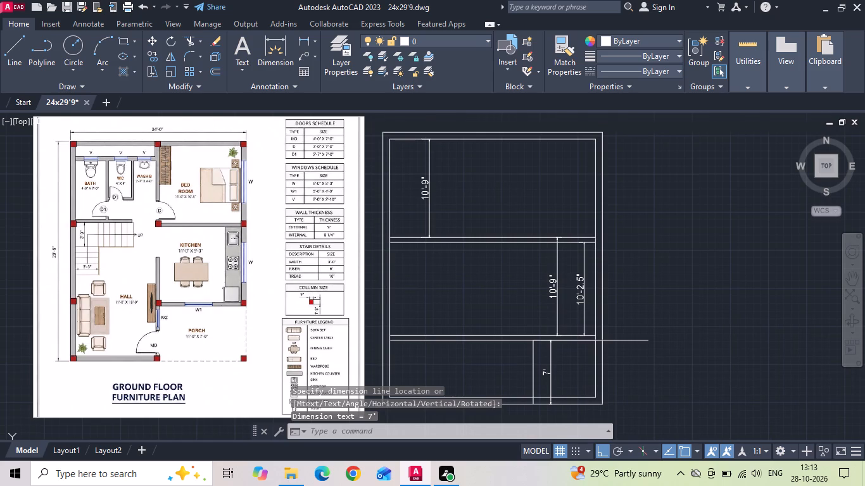
click(528, 244)
right_click(528, 244)
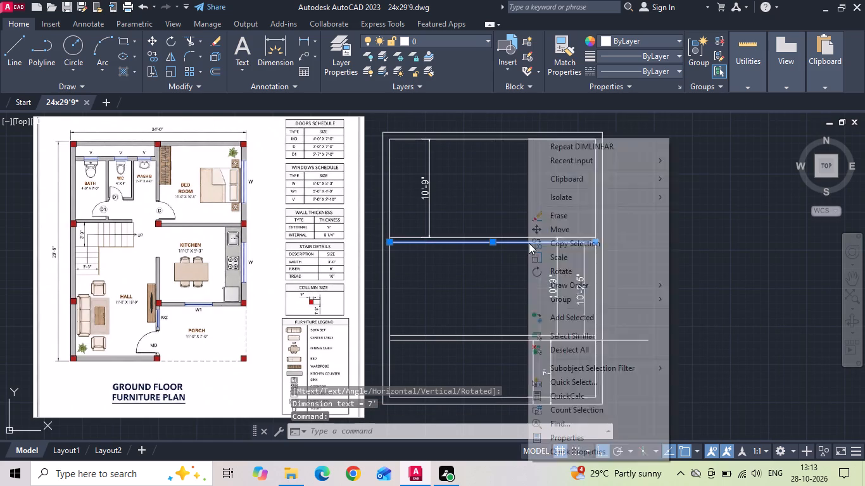
click(559, 234)
drag(528, 290, 527, 302)
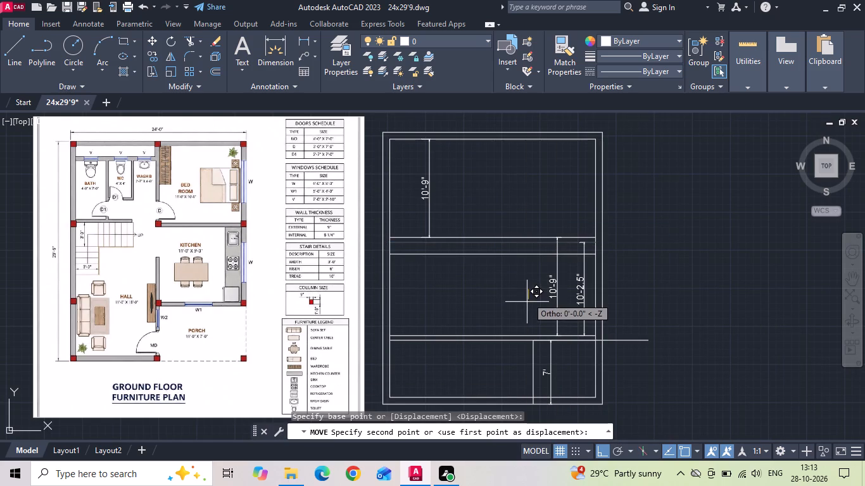
text(.5)
key(Return)
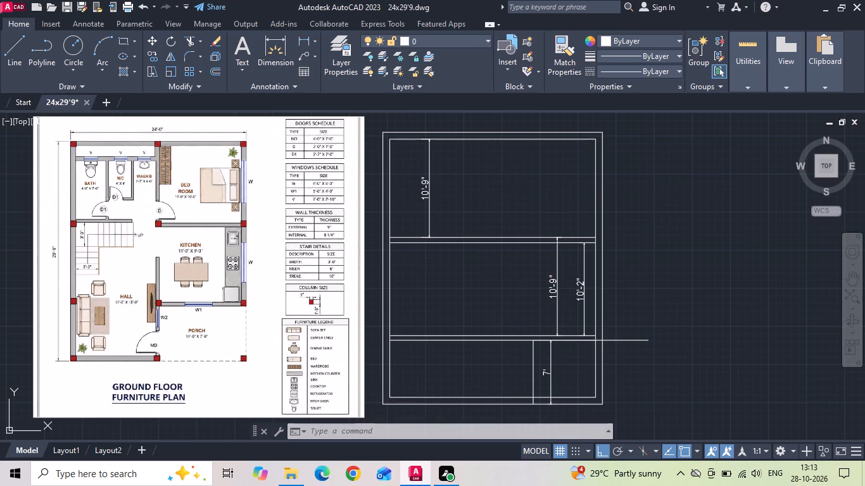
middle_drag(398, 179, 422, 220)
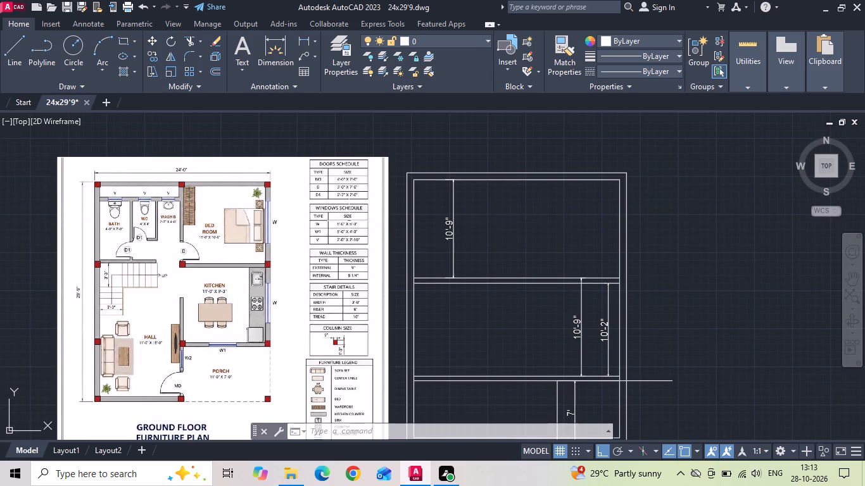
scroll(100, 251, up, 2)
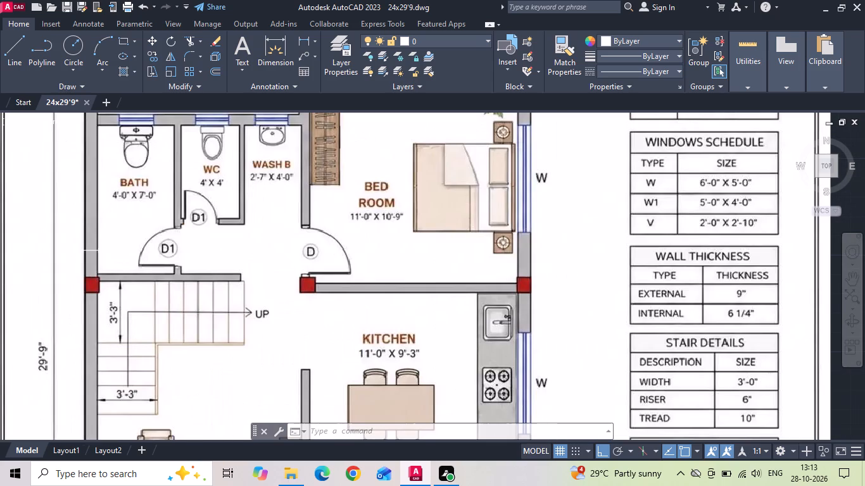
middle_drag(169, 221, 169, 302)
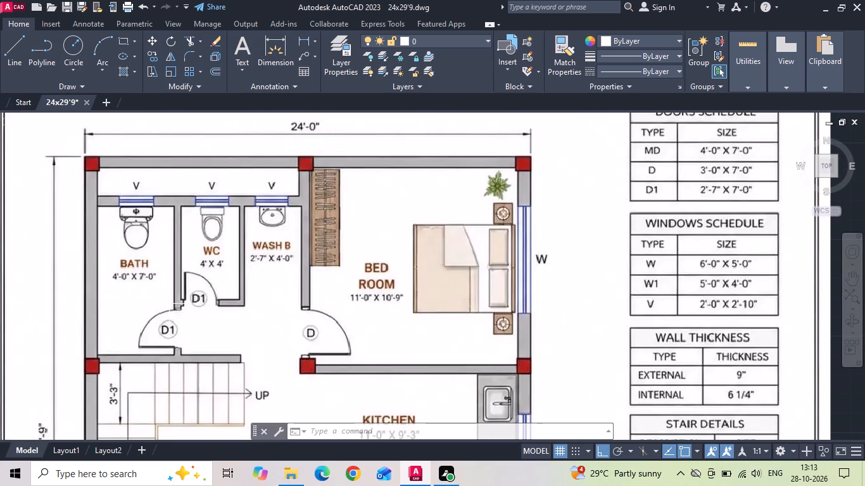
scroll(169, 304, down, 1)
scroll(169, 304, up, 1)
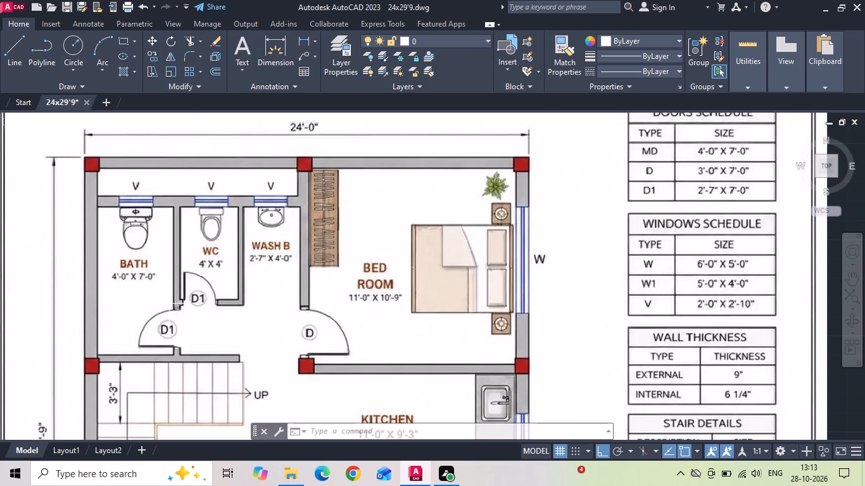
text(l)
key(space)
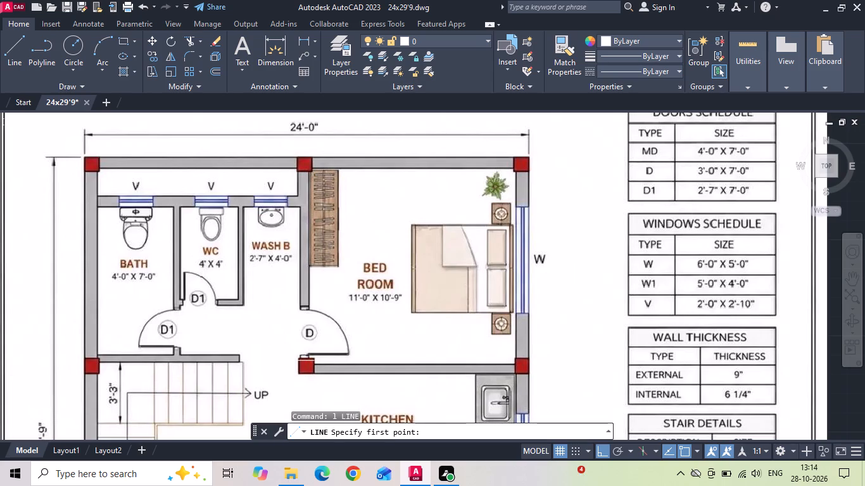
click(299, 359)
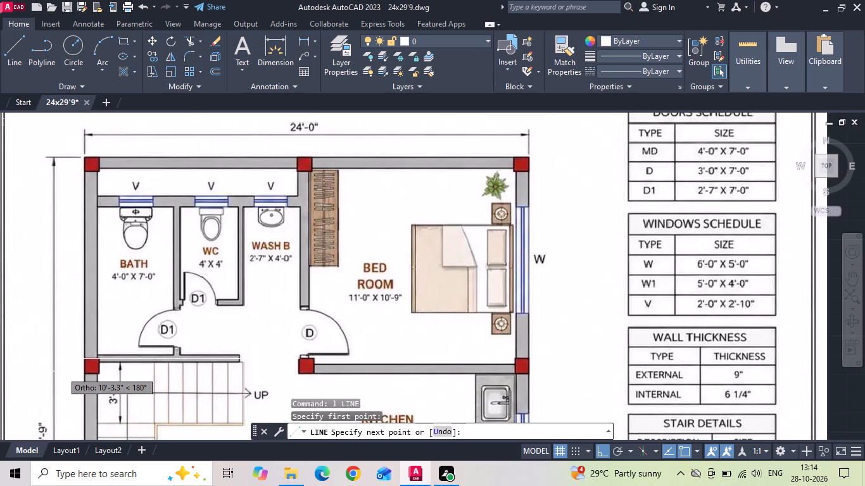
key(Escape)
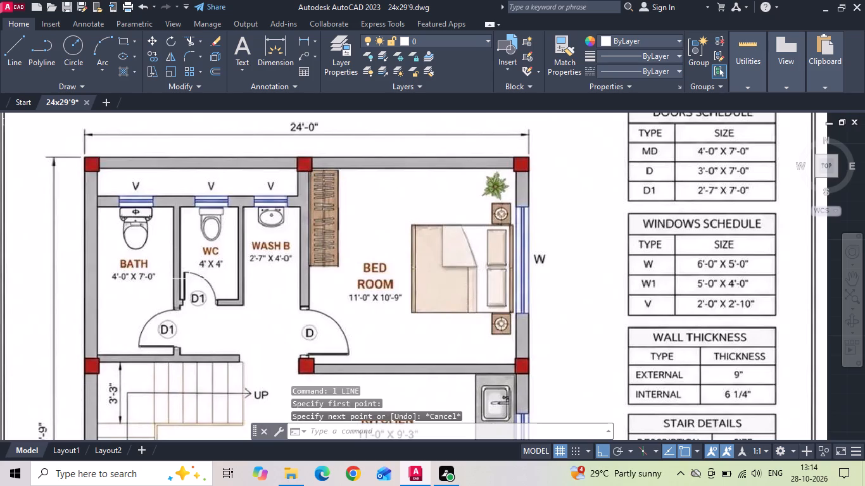
Add a linear dimension for the hall depth from the bedroom-kitchen wall's lower line to the inner bottom wall line.
scroll(147, 282, down, 1)
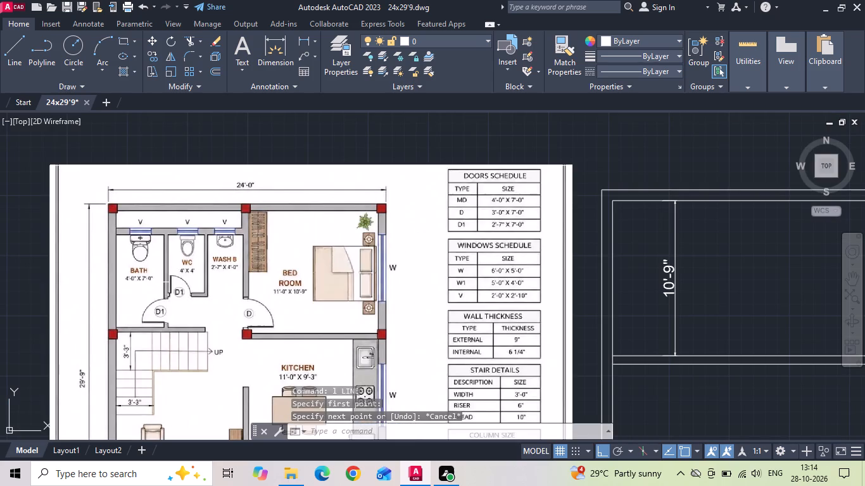
scroll(213, 244, down, 1)
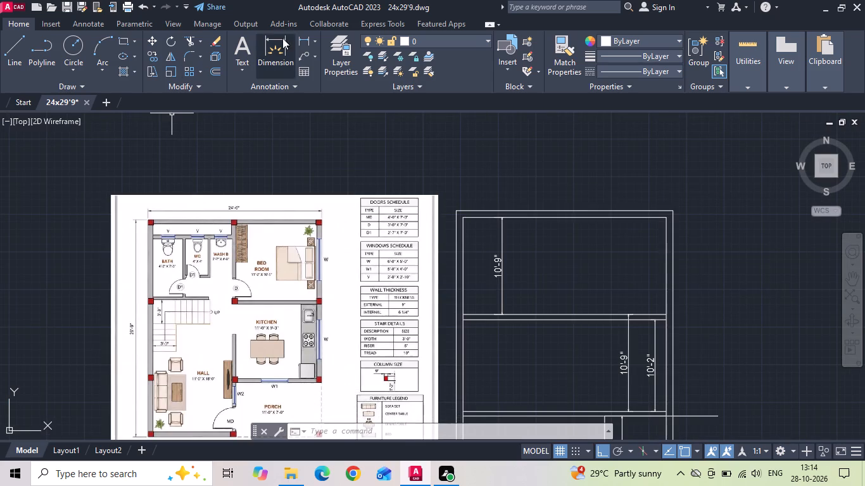
click(305, 40)
middle_drag(186, 345, 178, 287)
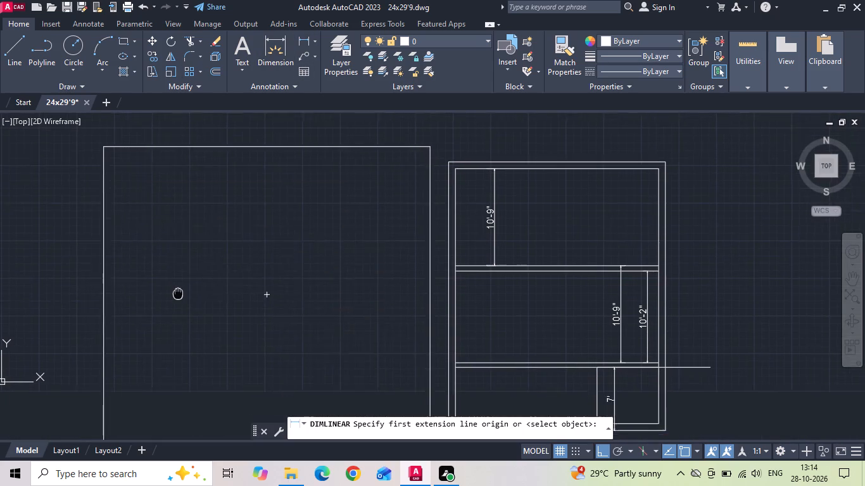
middle_drag(178, 287, 178, 263)
drag(475, 242, 475, 267)
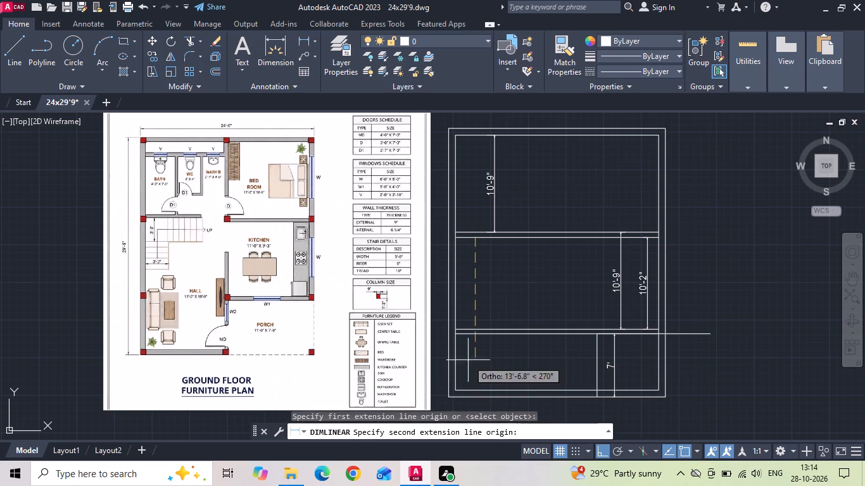
click(474, 392)
scroll(485, 305, up, 2)
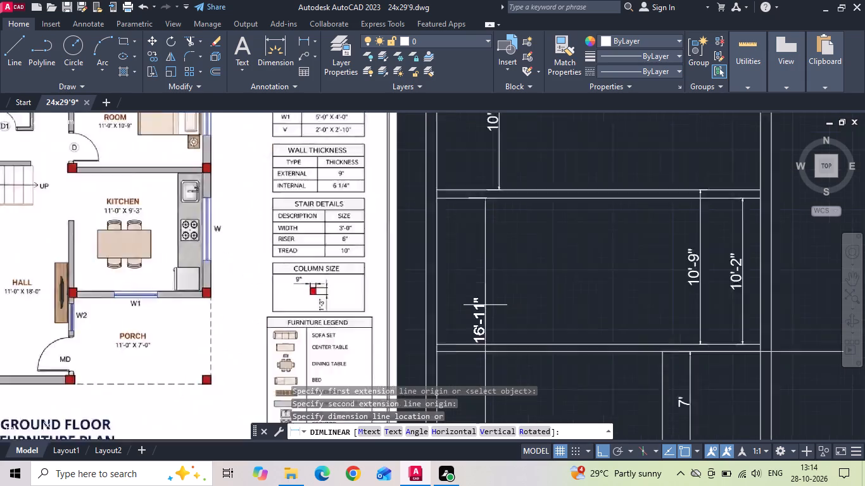
scroll(484, 305, down, 2)
click(484, 305)
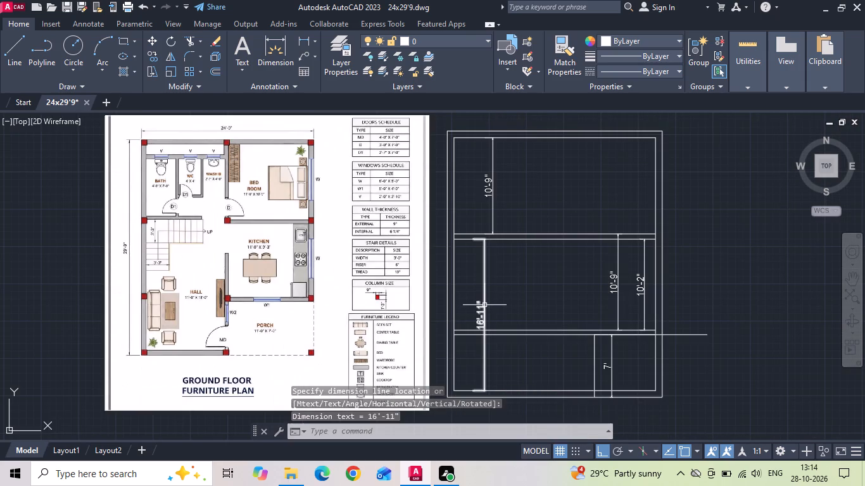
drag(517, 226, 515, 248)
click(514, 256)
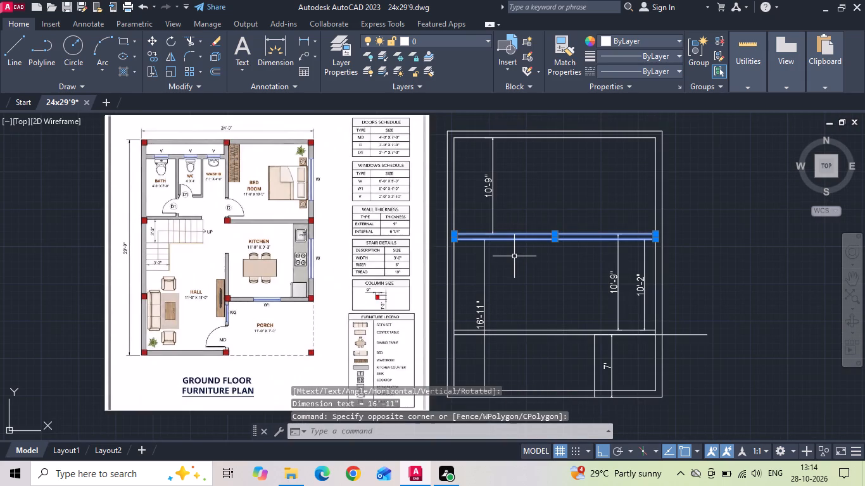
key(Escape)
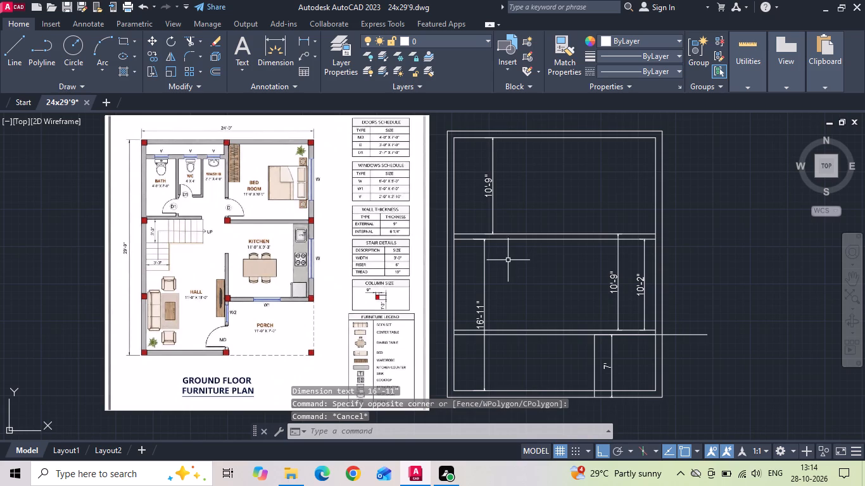
Move both lines of the bedroom-kitchen wall 1'1" upward.
click(531, 266)
click(510, 202)
right_click(510, 202)
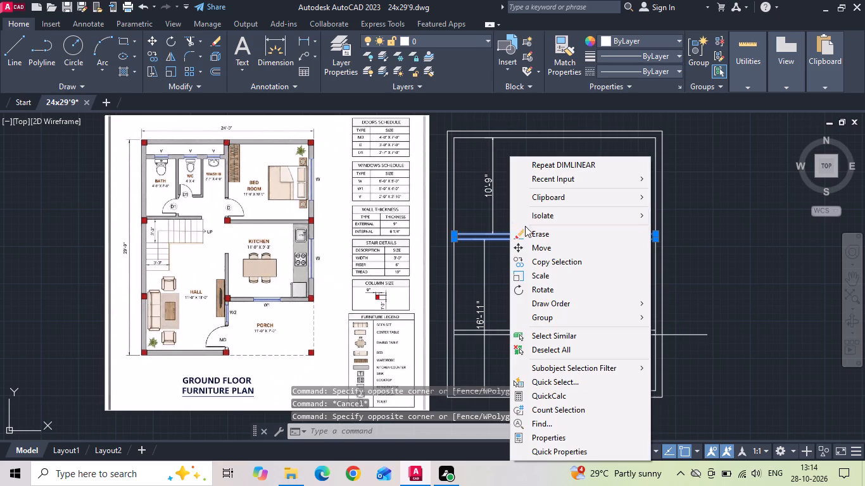
click(538, 246)
click(523, 308)
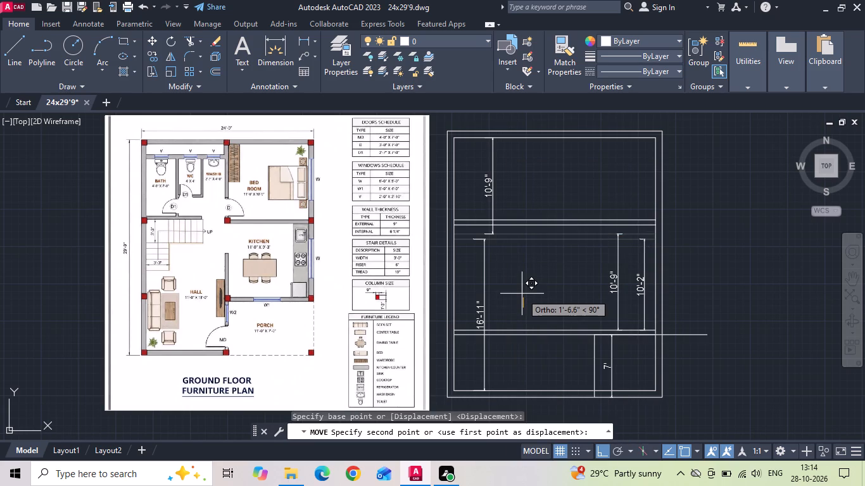
text(1'1)
key(Return)
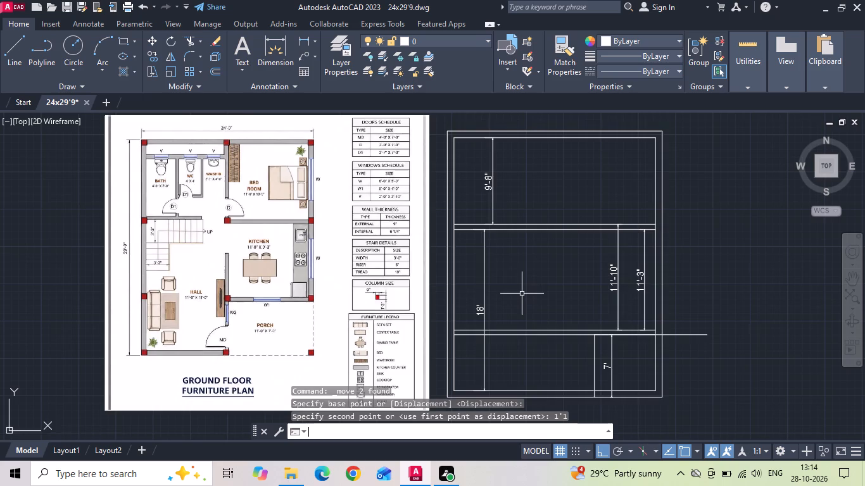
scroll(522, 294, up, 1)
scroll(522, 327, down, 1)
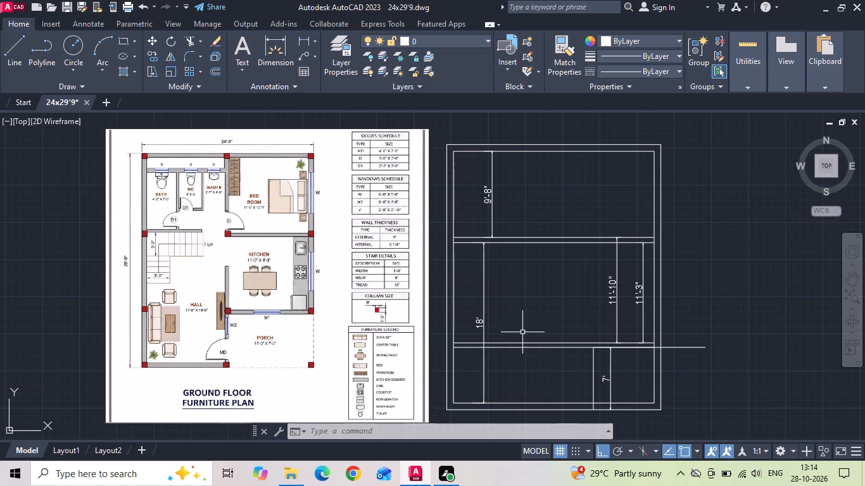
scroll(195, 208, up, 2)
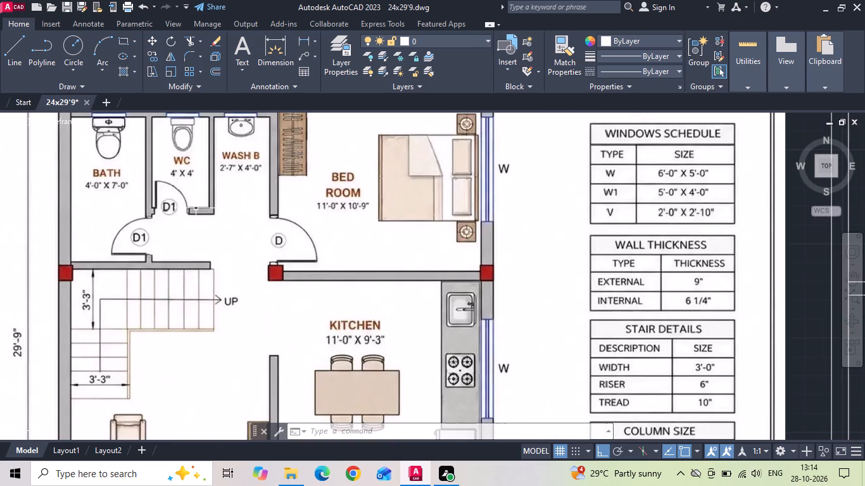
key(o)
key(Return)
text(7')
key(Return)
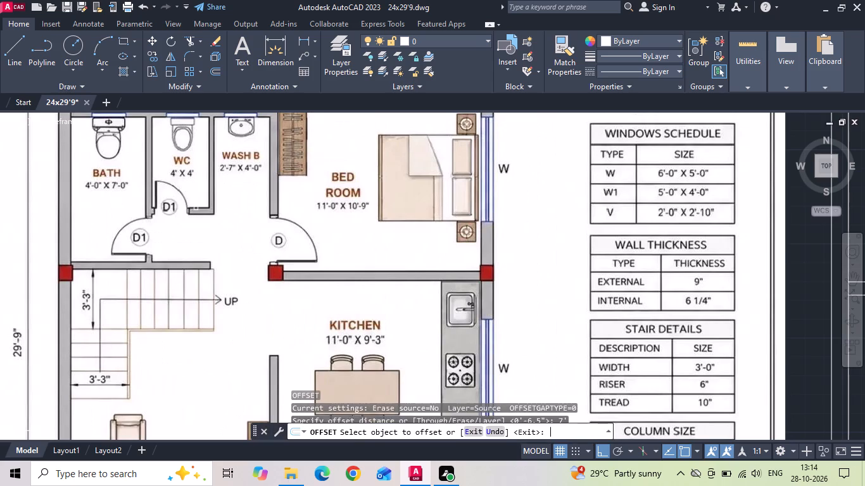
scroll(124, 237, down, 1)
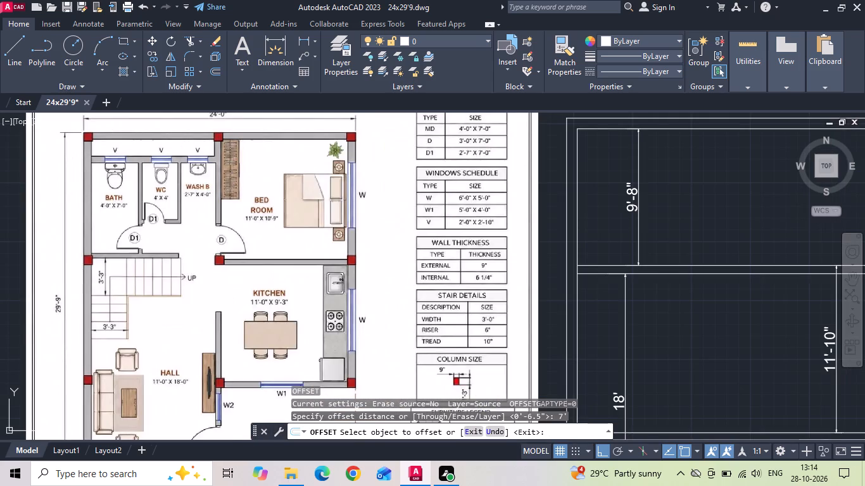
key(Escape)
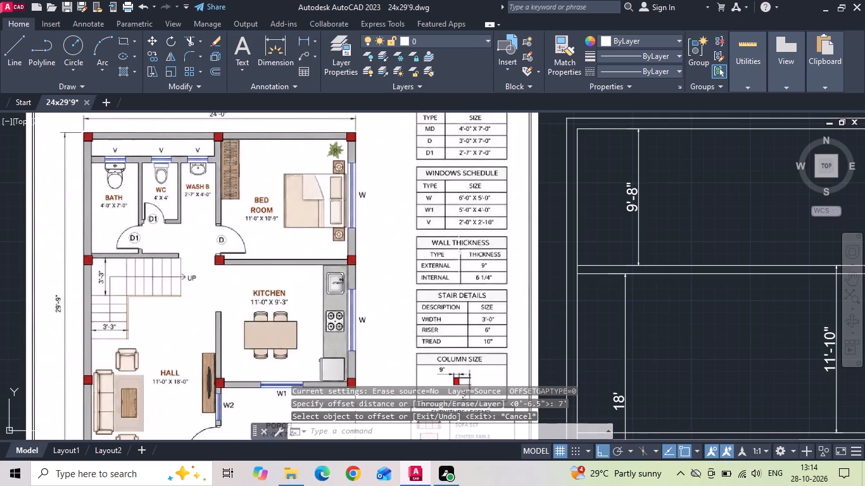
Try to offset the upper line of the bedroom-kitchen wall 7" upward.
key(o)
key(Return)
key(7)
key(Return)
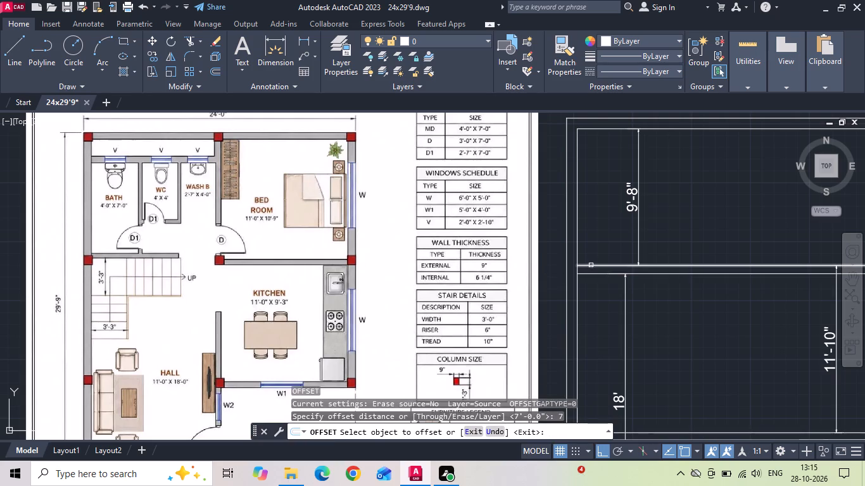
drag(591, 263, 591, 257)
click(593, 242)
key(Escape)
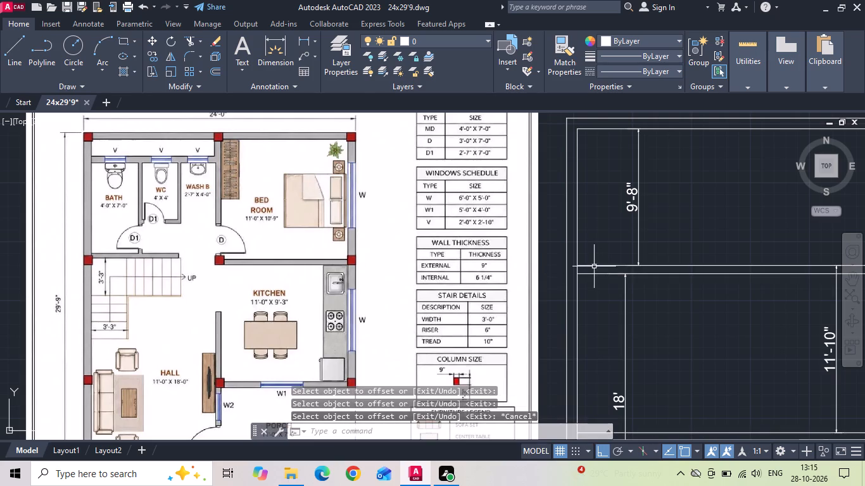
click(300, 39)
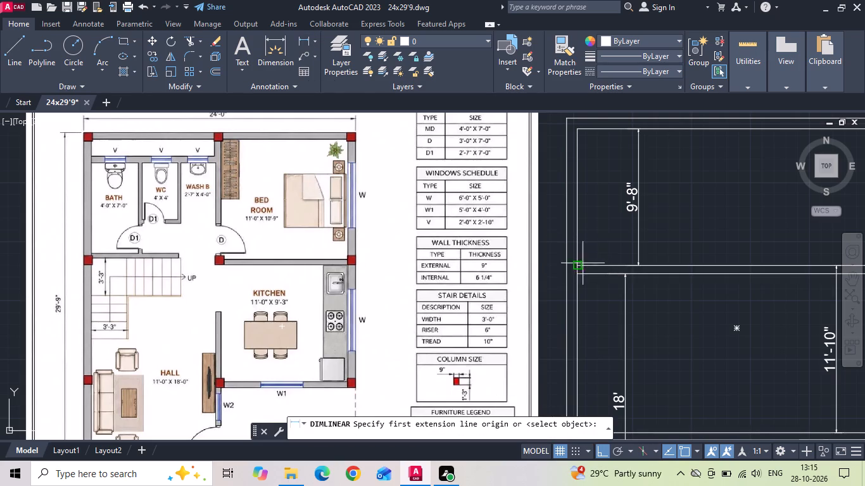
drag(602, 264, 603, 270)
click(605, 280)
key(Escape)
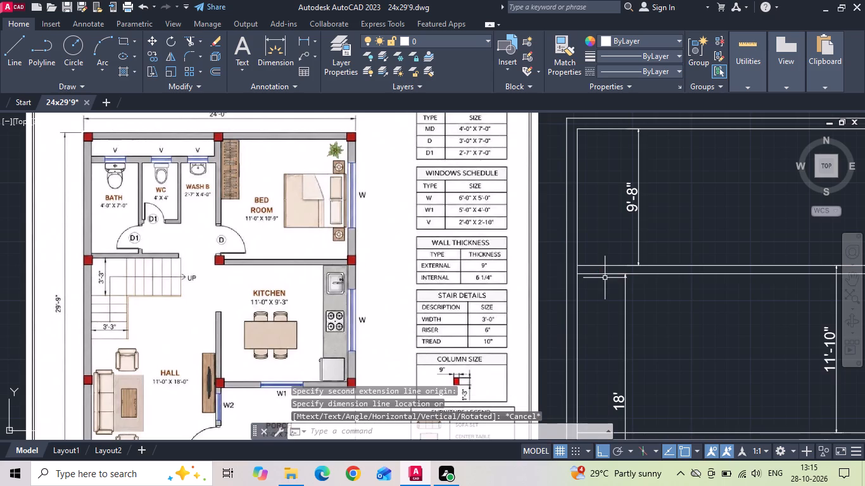
Offset the upper line of the bedroom-kitchen wall 7' upward for the bath's depth.
key(o)
key(Return)
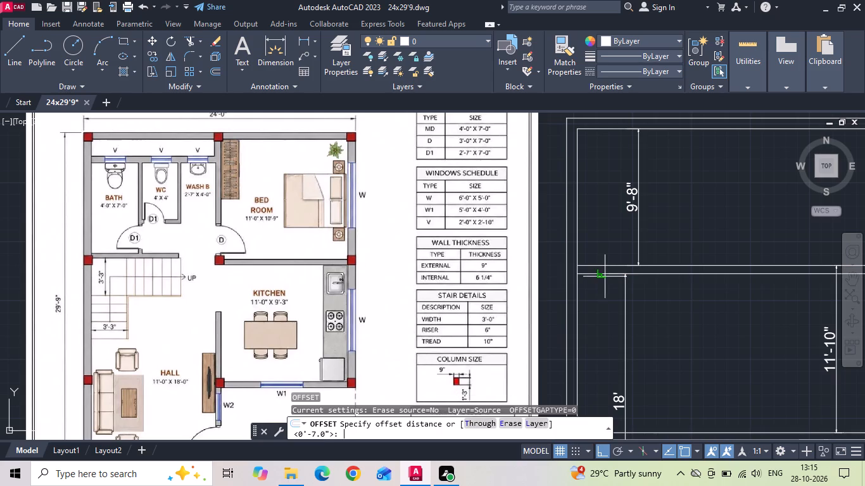
text(7')
key(Return)
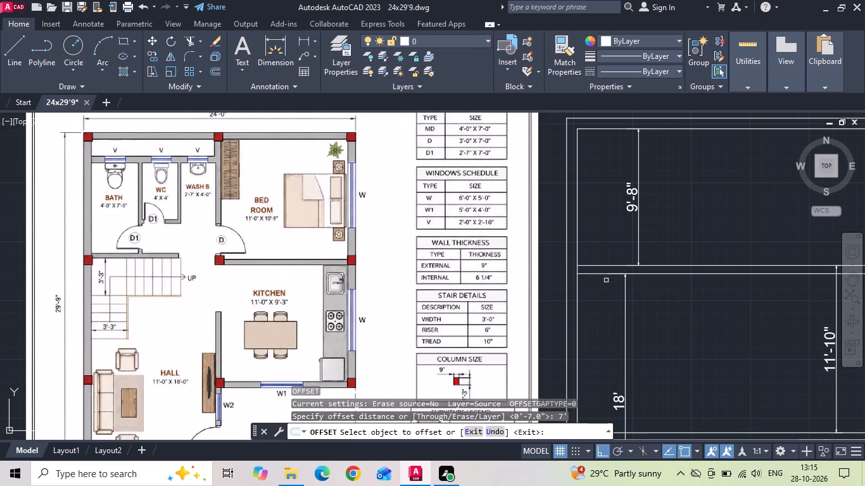
click(606, 263)
drag(600, 264, 600, 256)
click(600, 246)
key(Escape)
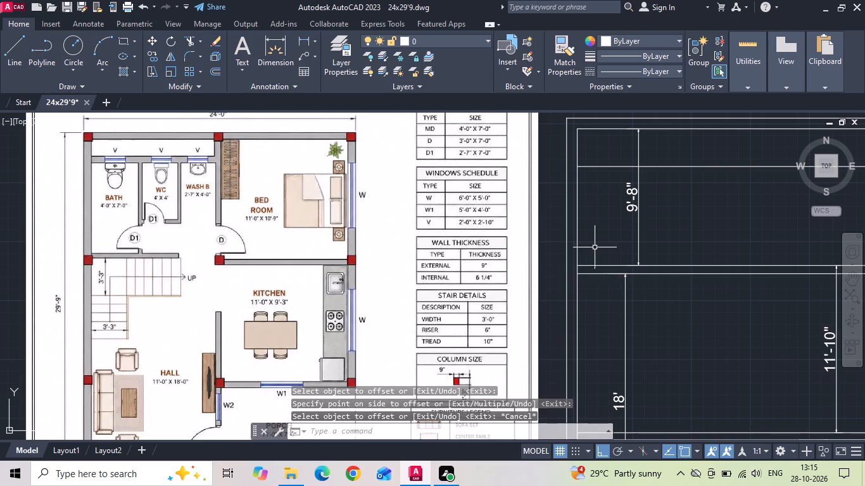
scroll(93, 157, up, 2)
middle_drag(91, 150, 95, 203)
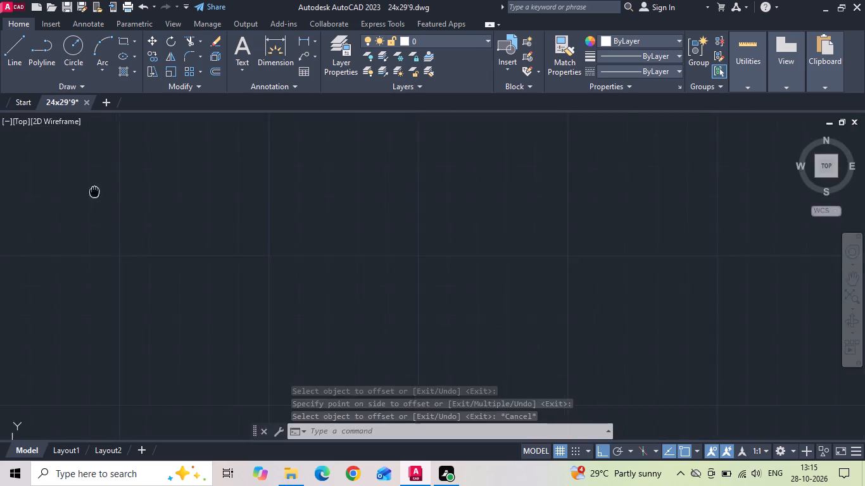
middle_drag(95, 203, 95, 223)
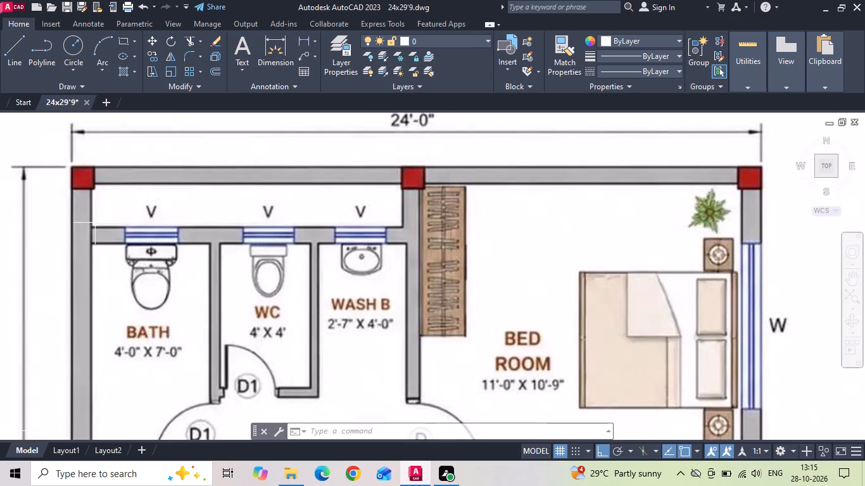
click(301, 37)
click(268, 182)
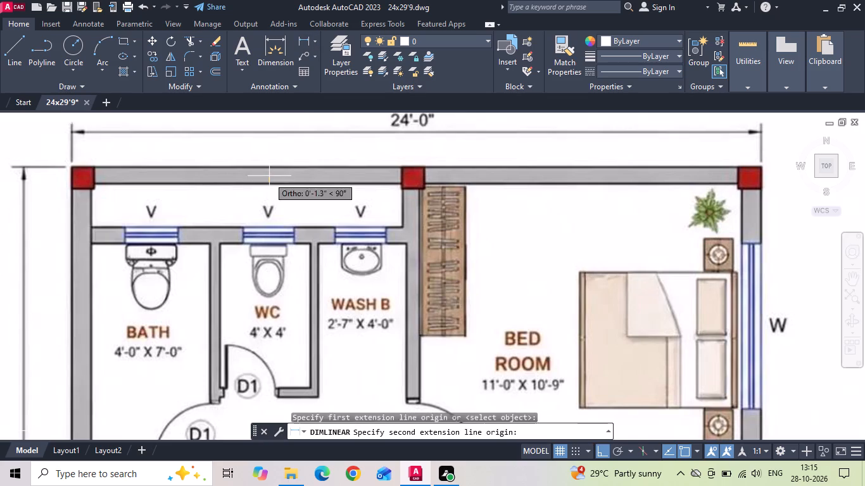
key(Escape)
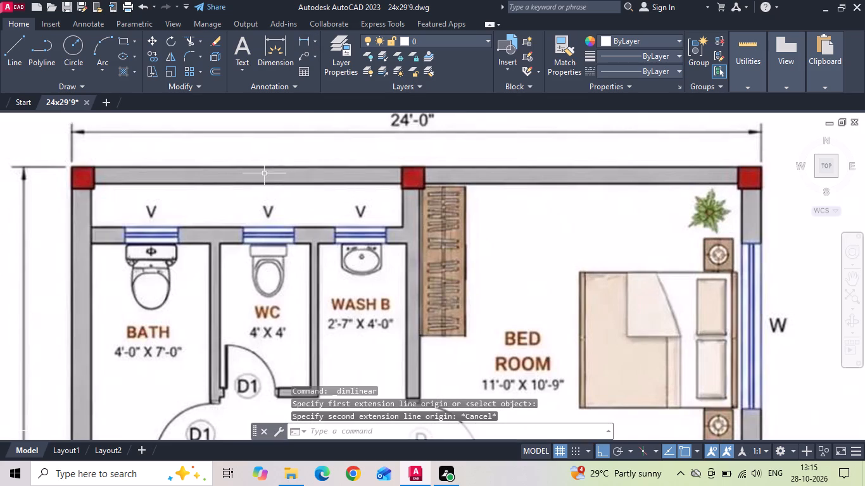
Offset the bath's new top line 7" upward to form the ventilator wall.
scroll(186, 255, down, 1)
middle_drag(179, 239, 171, 219)
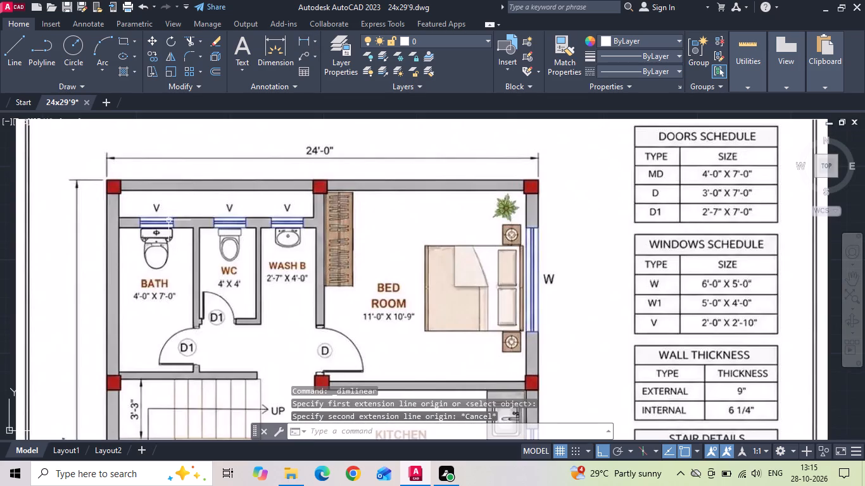
key(o)
key(Return)
key(7)
key(Return)
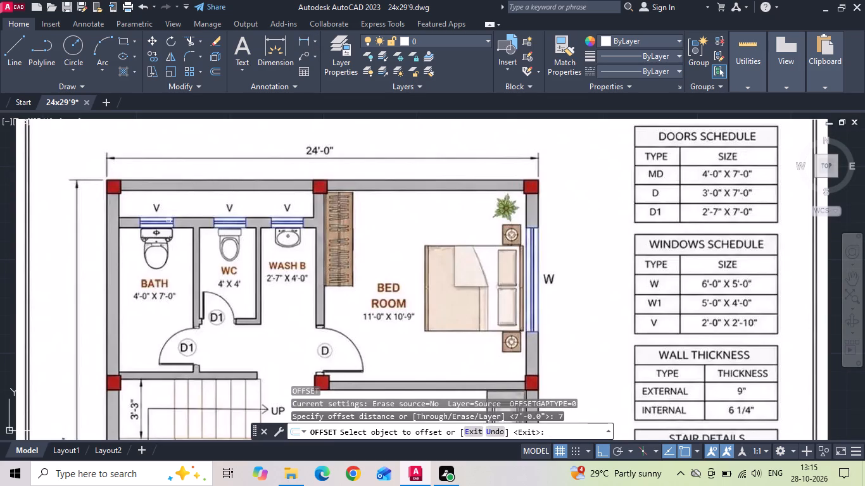
scroll(134, 241, down, 2)
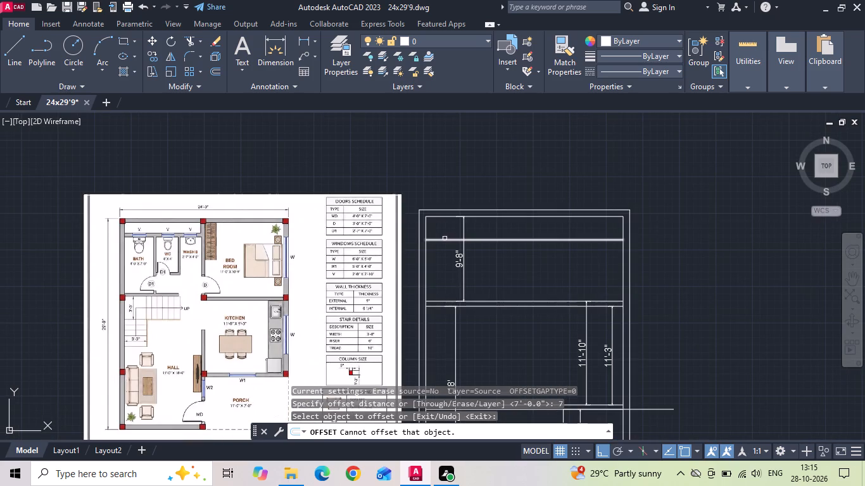
drag(443, 240, 444, 231)
click(445, 230)
key(Escape)
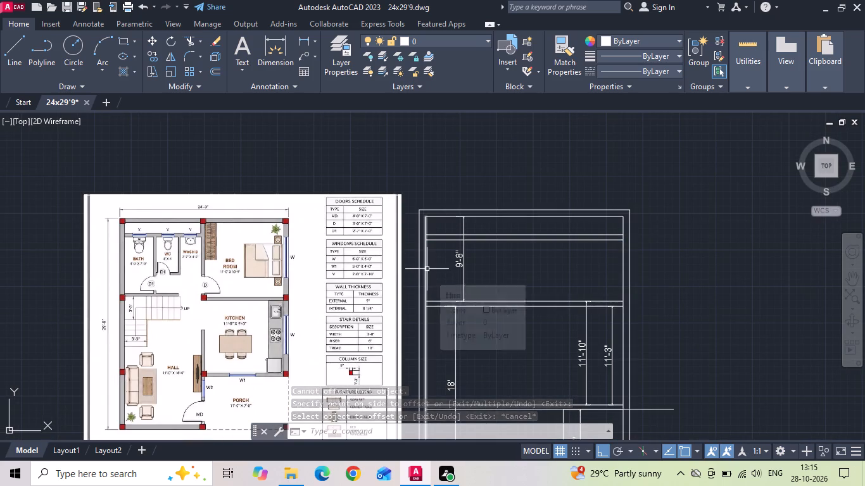
Trim the left inner wall line between the line pairs of the bedroom-kitchen wall and the bath's ventilator wall.
text(tr)
key(space)
key(space)
scroll(415, 311, up, 1)
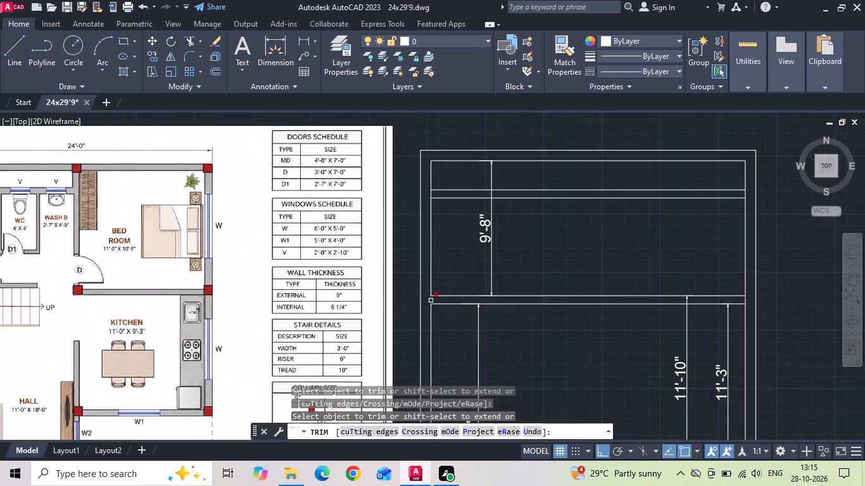
click(432, 301)
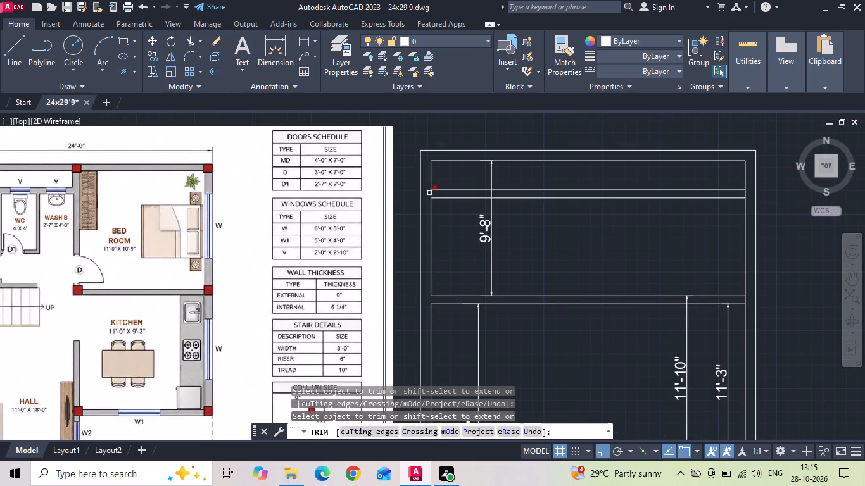
click(429, 193)
key(Escape)
Copy the bath's left inner wall line 4' and 4'7" to the right to form the bath-WC partition.
click(430, 238)
right_click(430, 238)
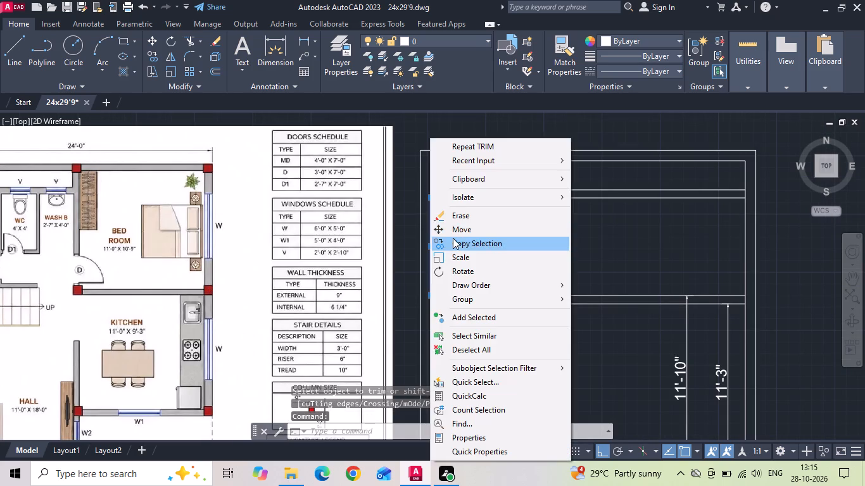
click(453, 238)
drag(466, 252, 531, 257)
scroll(543, 254, down, 1)
scroll(543, 254, up, 1)
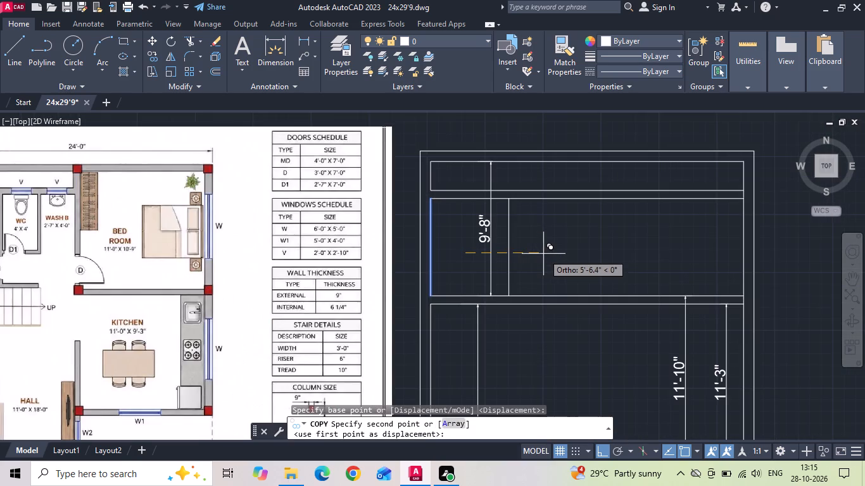
middle_drag(543, 254, 619, 252)
text(4')
key(Return)
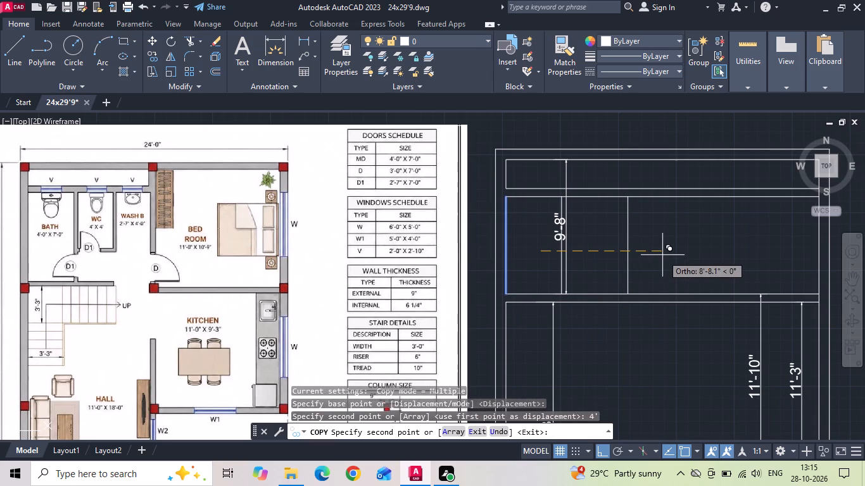
text(4'7)
key(Return)
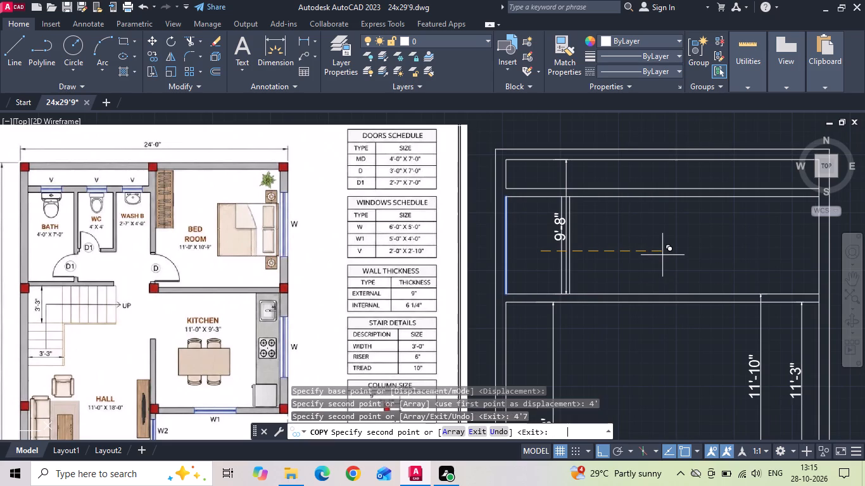
key(Escape)
Delete the 9'-8" vertical dimension crossing the bath area.
drag(583, 181, 571, 180)
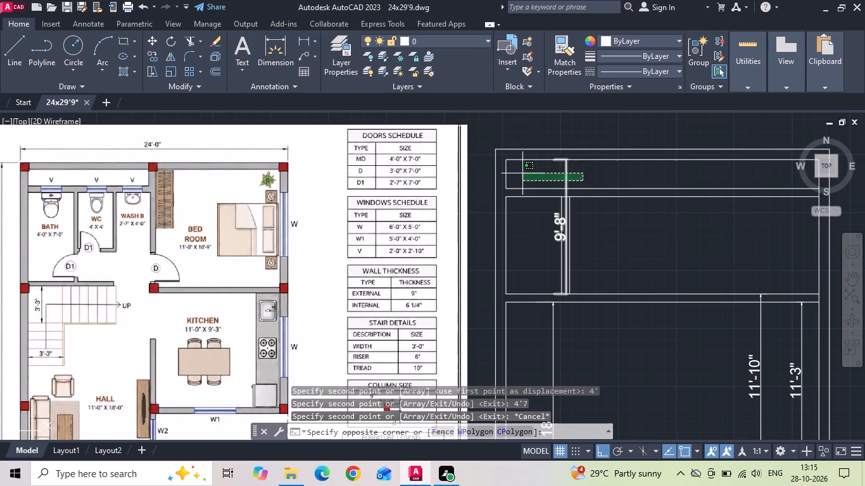
click(522, 173)
key(Delete)
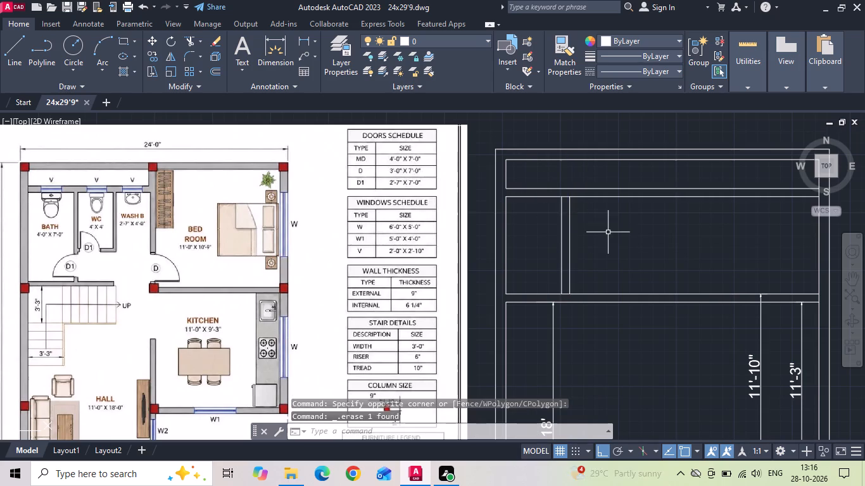
Copy both bath-WC partition lines to the right from the bath's top-left corner to the partition's right line, making the WC partition.
drag(608, 232, 599, 239)
click(545, 256)
right_click(545, 256)
click(551, 257)
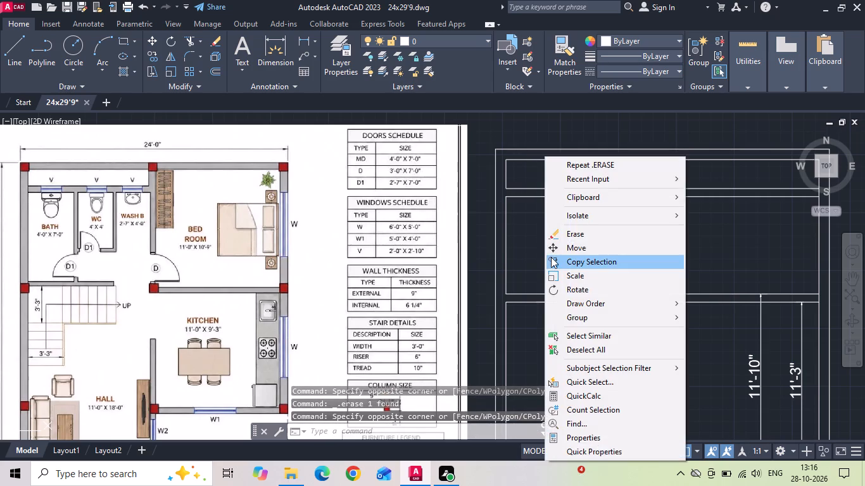
click(505, 198)
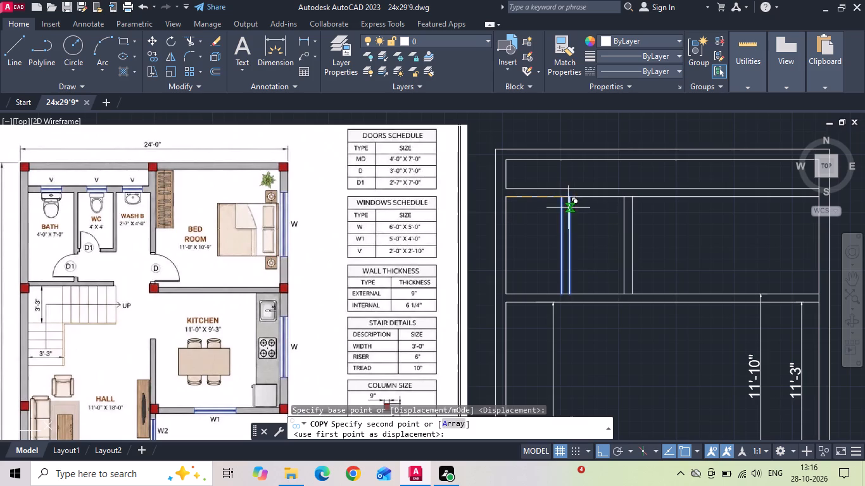
click(572, 197)
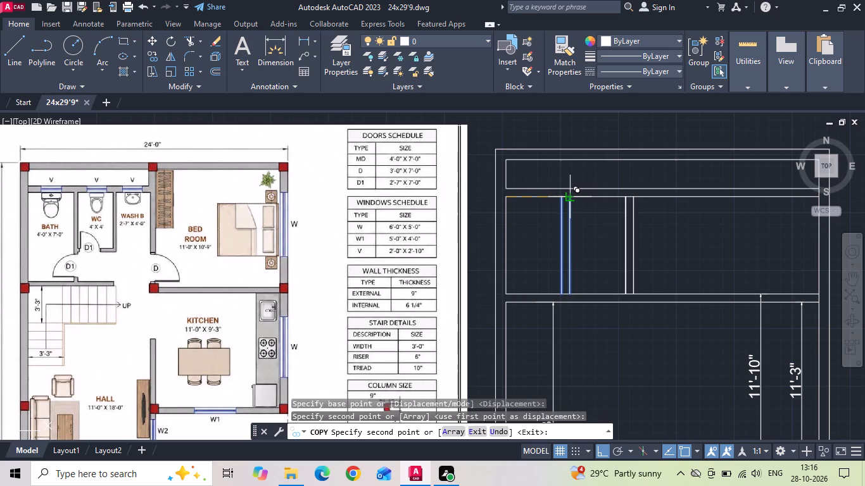
key(Escape)
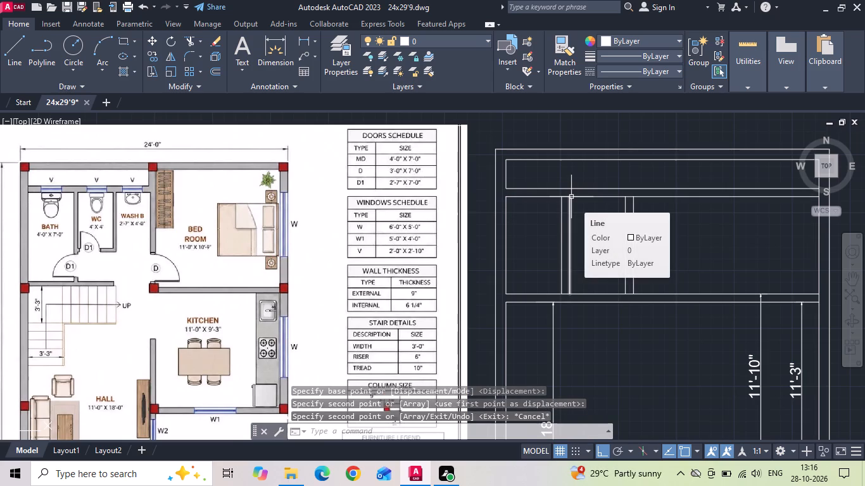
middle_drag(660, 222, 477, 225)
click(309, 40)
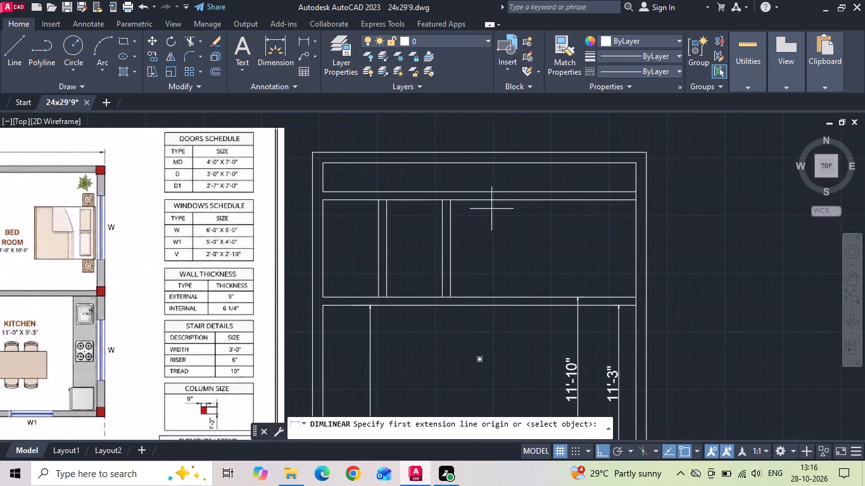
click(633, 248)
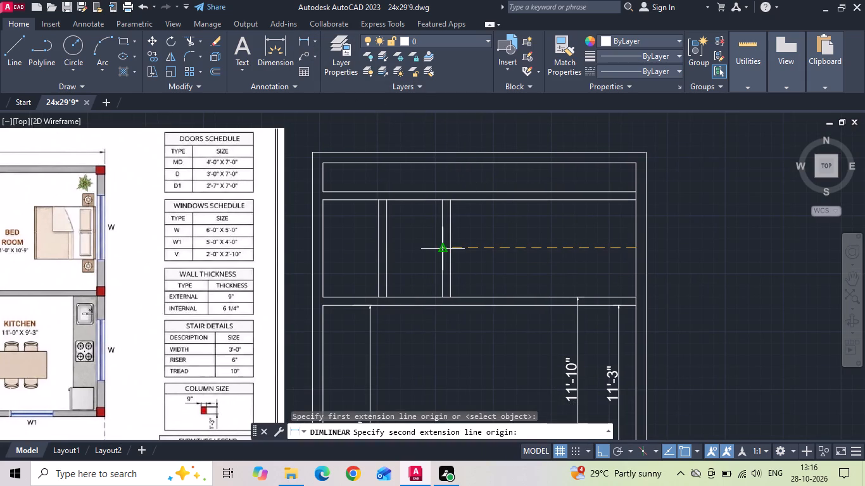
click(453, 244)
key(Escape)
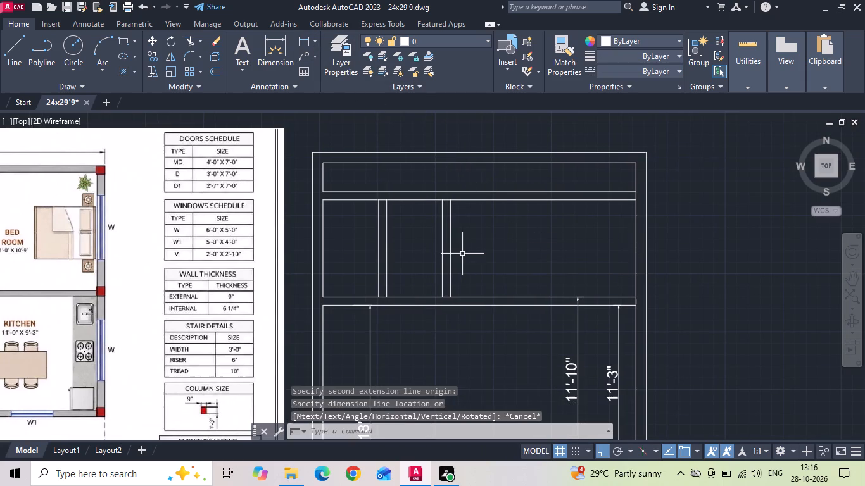
Offset the right inner wall line 11' to the left and the resulting line 7" further left, forming the bedroom's vertical wall.
key(o)
key(Return)
text(11')
key(Return)
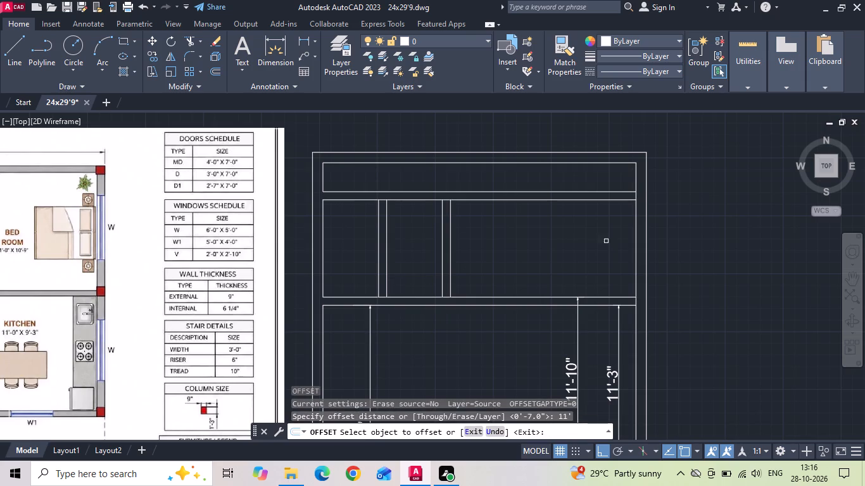
click(635, 221)
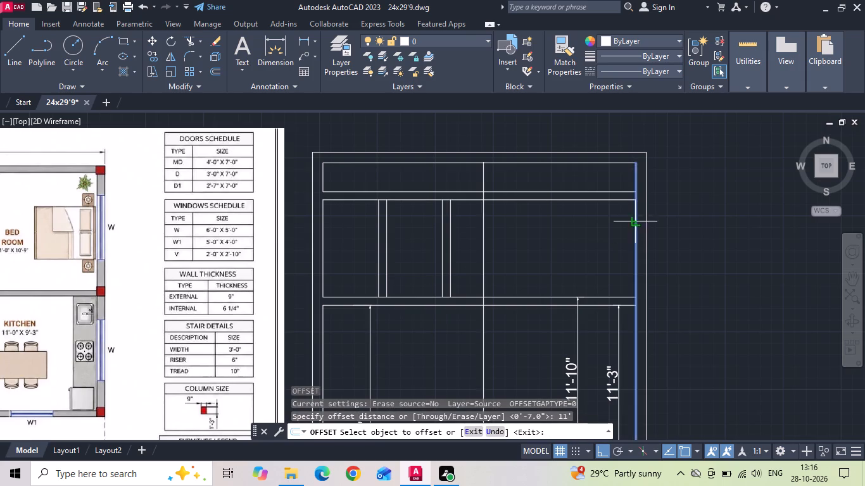
click(544, 249)
key(Escape)
key(o)
key(Return)
key(7)
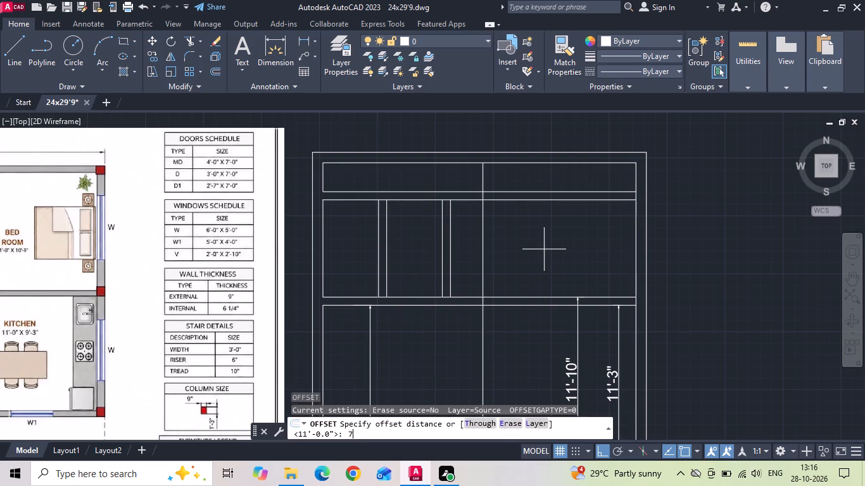
key(Return)
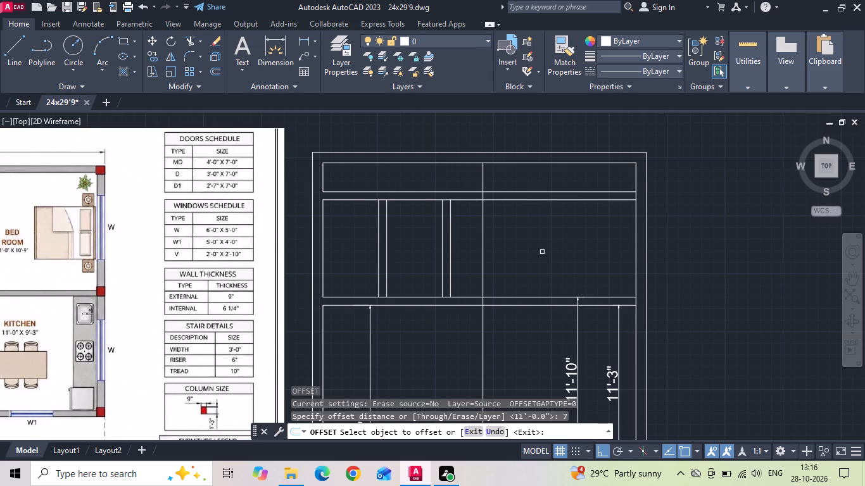
click(482, 213)
click(457, 227)
scroll(546, 194, down, 1)
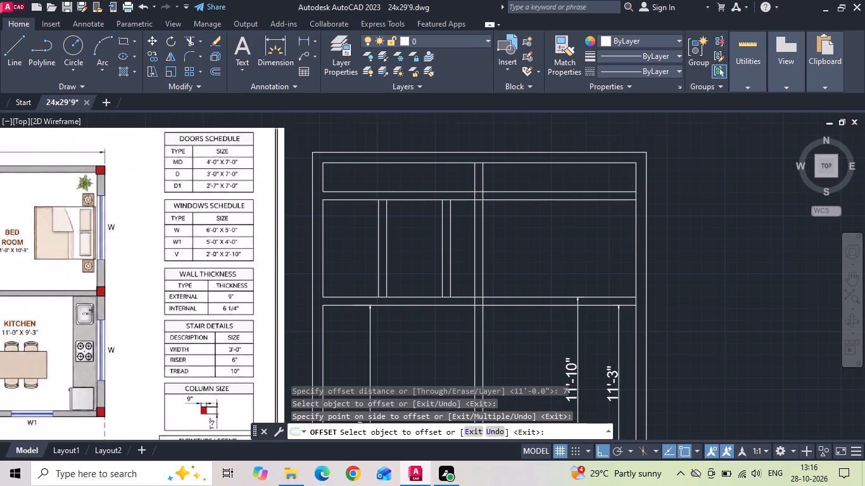
Trim both ventilator wall lines where they run through the bedroom, to the right of the new vertical wall.
text(tr)
key(space)
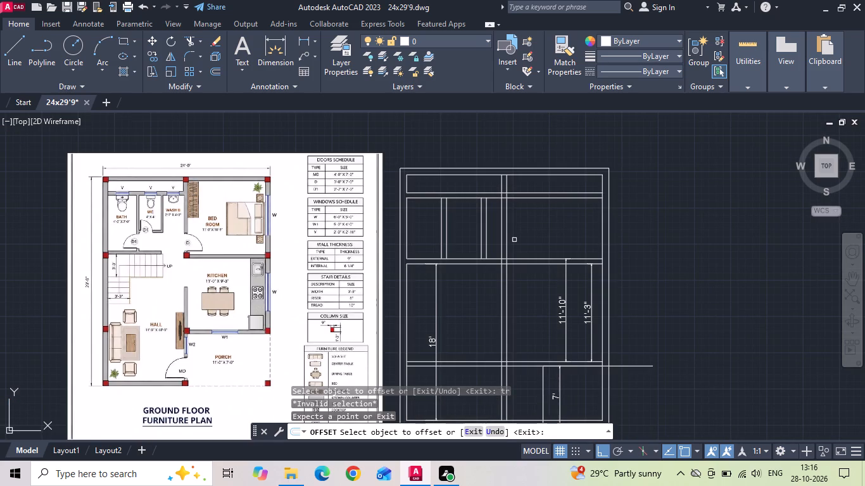
click(521, 242)
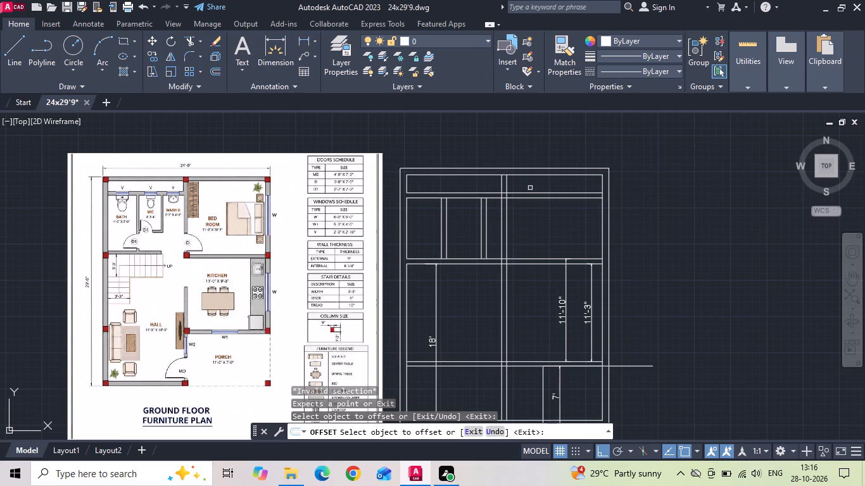
drag(530, 187, 531, 198)
key(Escape)
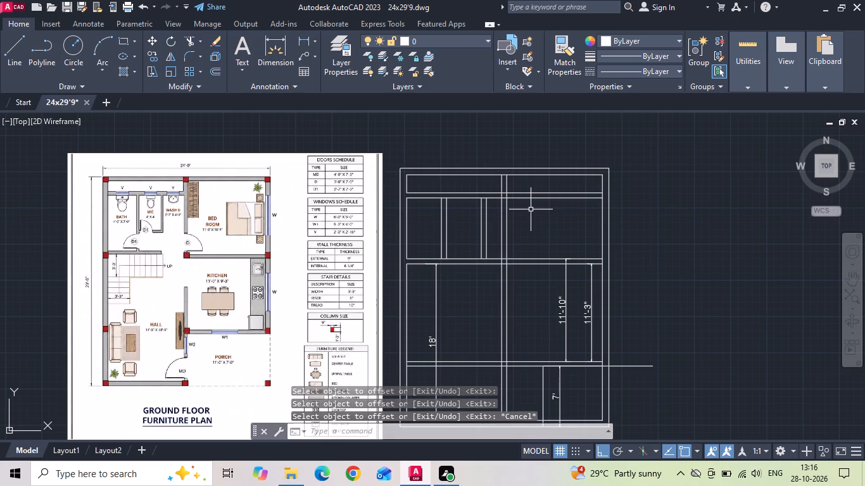
text(tr)
key(space)
drag(531, 209, 531, 187)
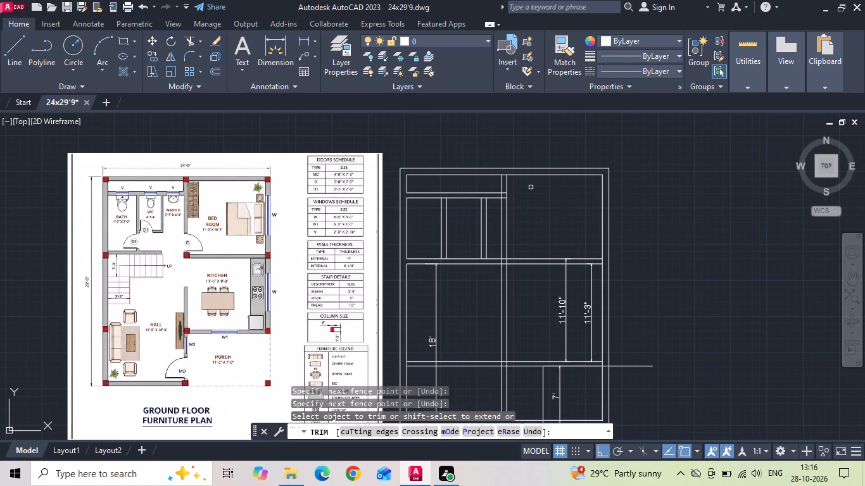
key(Escape)
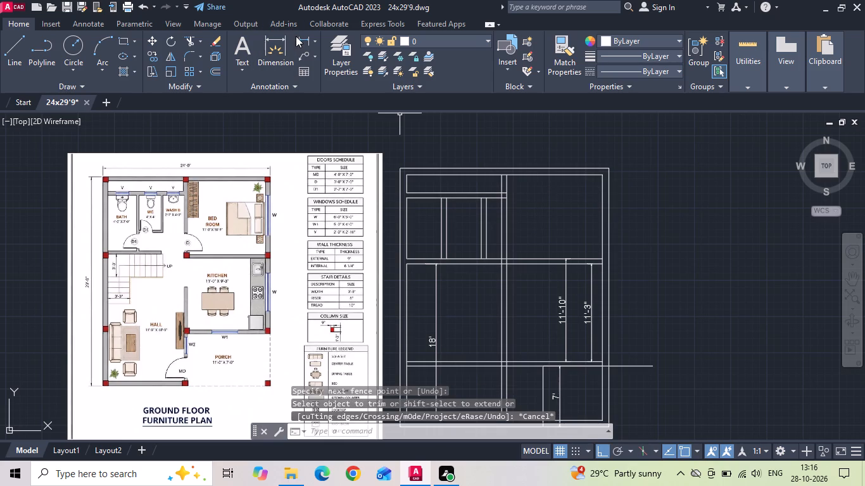
Trim the bedroom-kitchen wall lines between the two lines of the new vertical wall.
key(t)
key(r)
key(space)
key(space)
scroll(507, 255, up, 2)
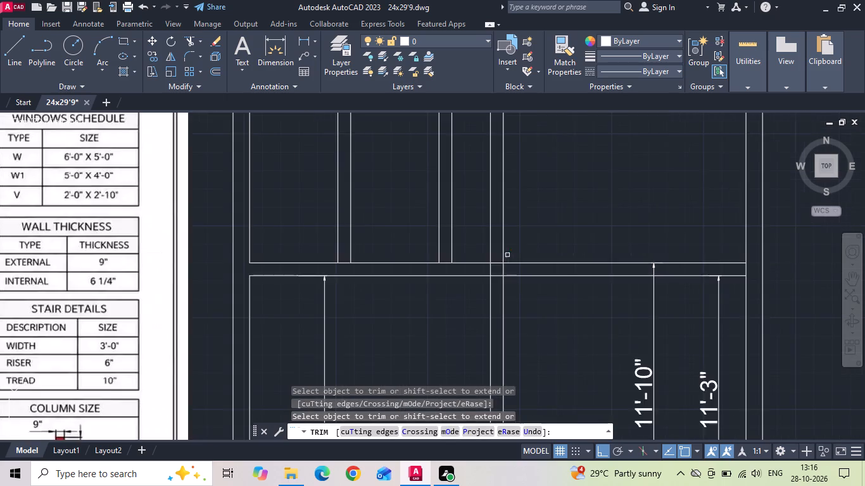
scroll(506, 267, up, 1)
click(493, 257)
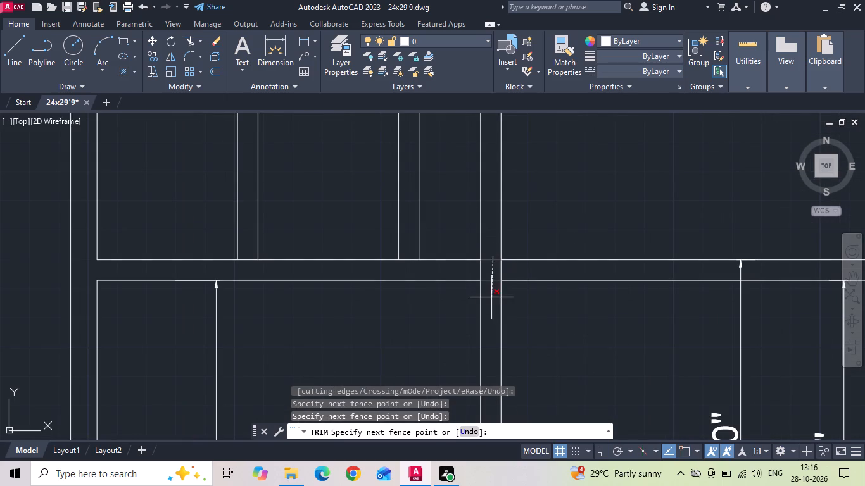
click(491, 297)
scroll(424, 256, down, 3)
key(Escape)
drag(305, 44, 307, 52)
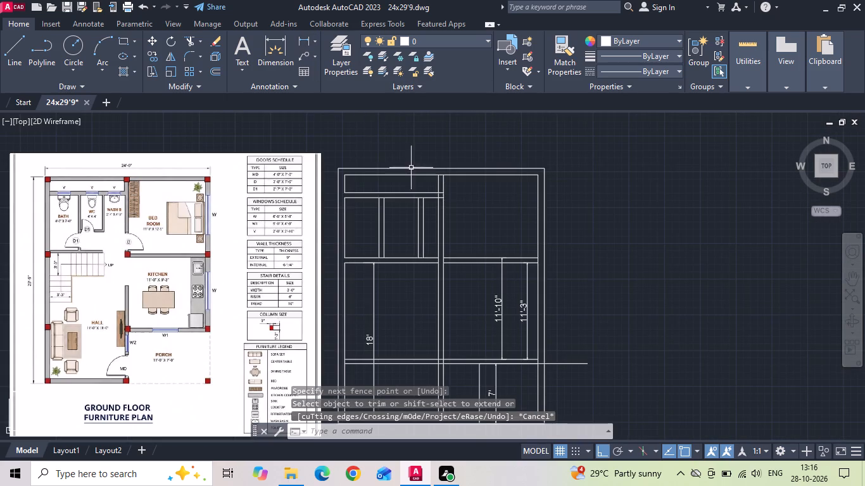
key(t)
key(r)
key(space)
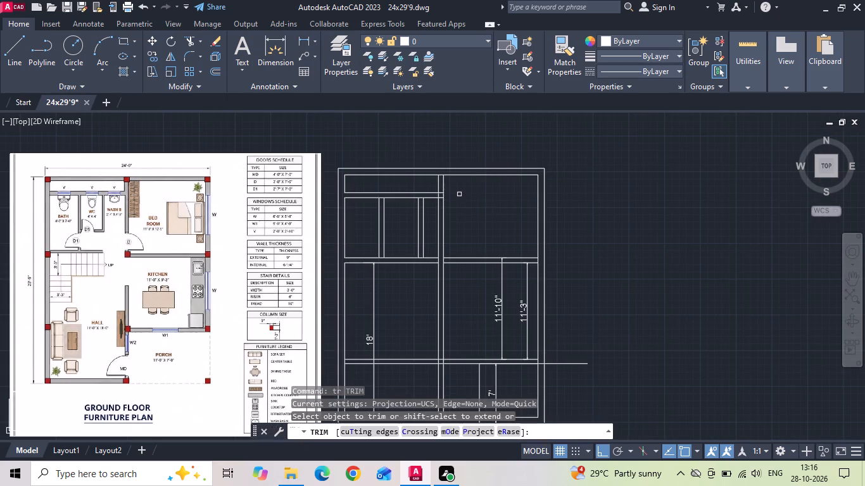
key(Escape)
Add a vertical linear dimension across the bedroom from the top inner wall line to the bedroom-kitchen wall.
text(dli)
key(space)
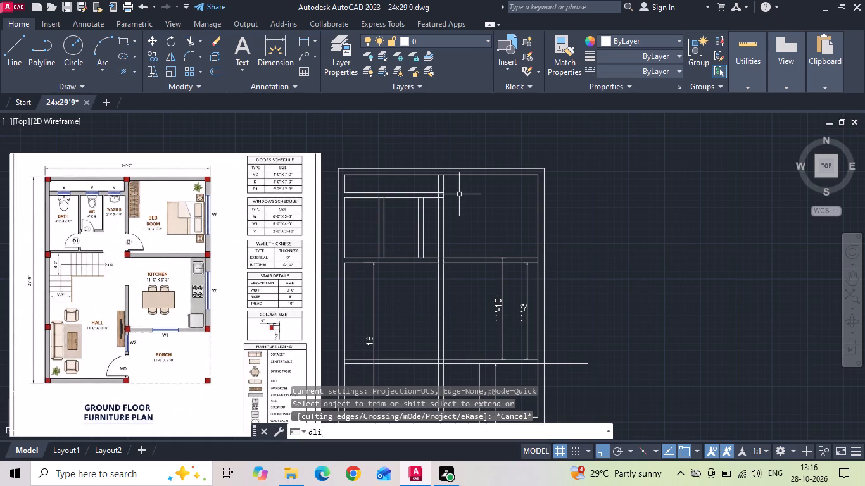
drag(487, 178, 488, 194)
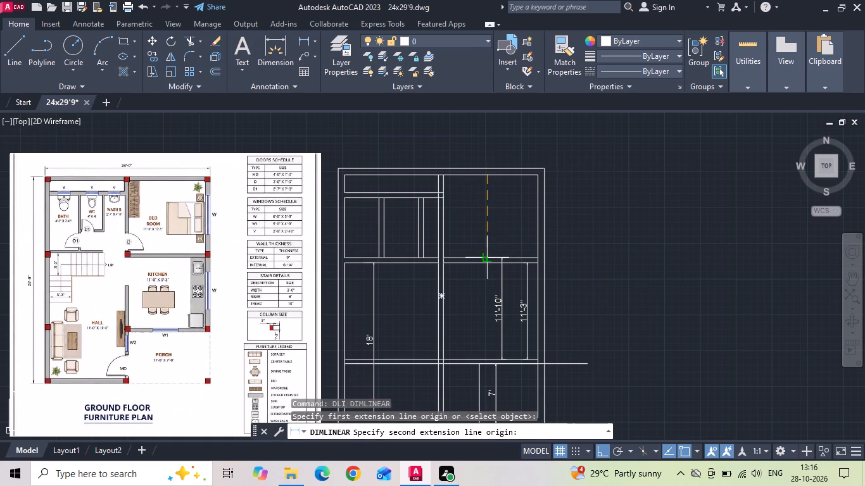
click(489, 261)
click(487, 246)
Move the two bedroom-kitchen wall lines right of the vertical wall down by 1'1".
scroll(472, 254, up, 1)
click(471, 250)
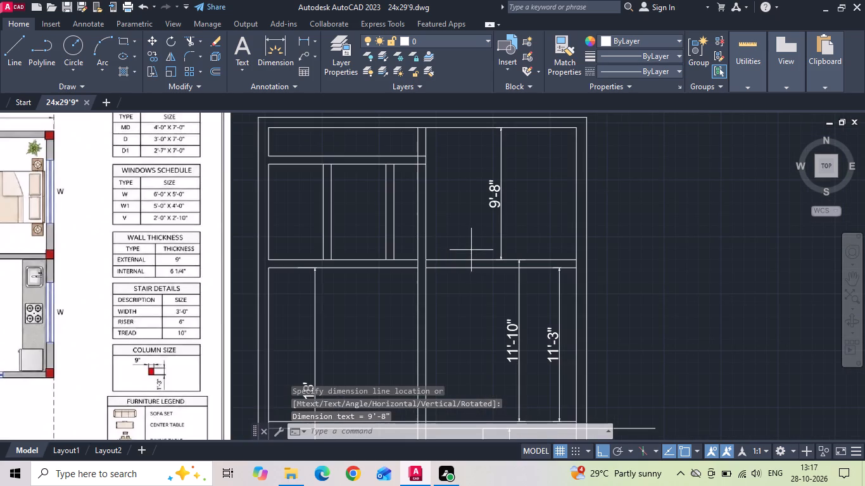
scroll(465, 286, down, 1)
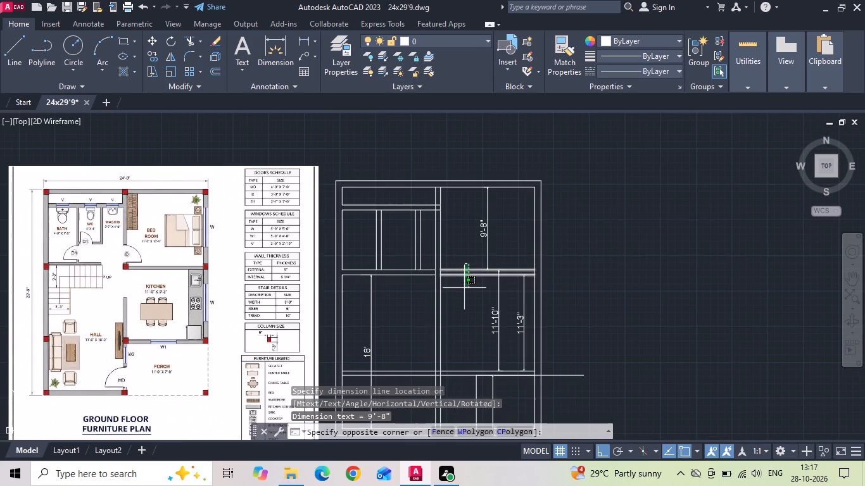
scroll(215, 268, up, 2)
scroll(206, 266, down, 2)
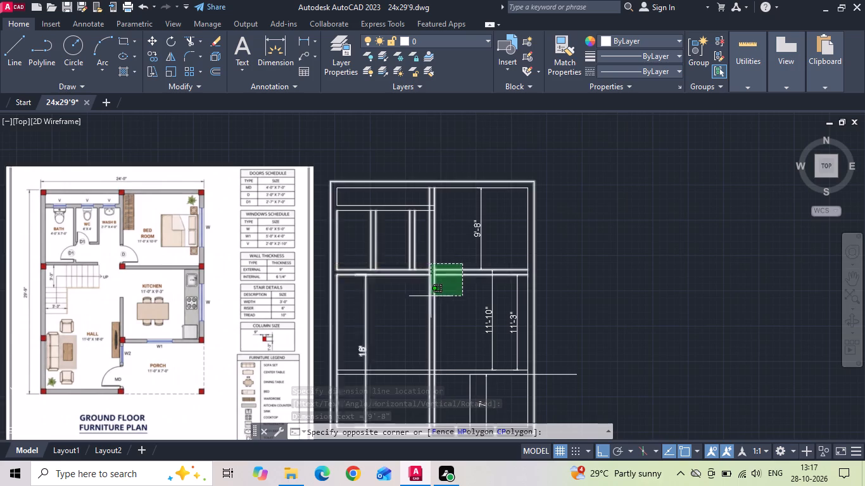
scroll(477, 292, up, 1)
click(435, 302)
right_click(507, 209)
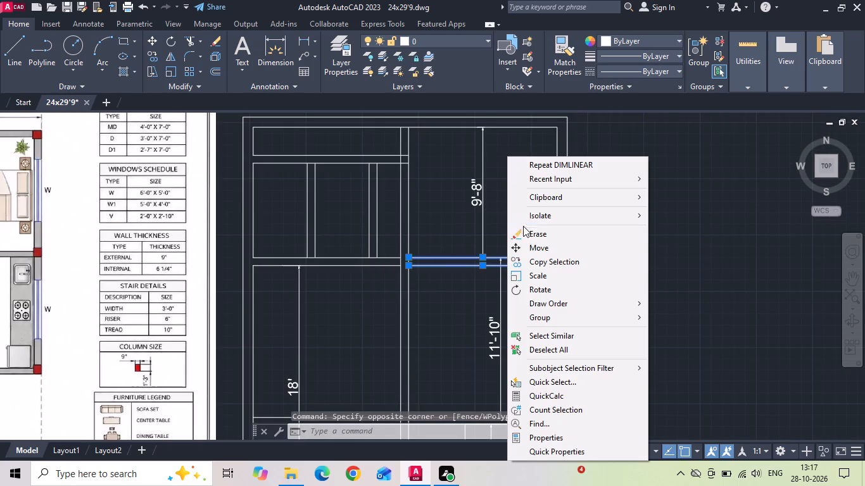
click(533, 244)
drag(638, 199, 640, 224)
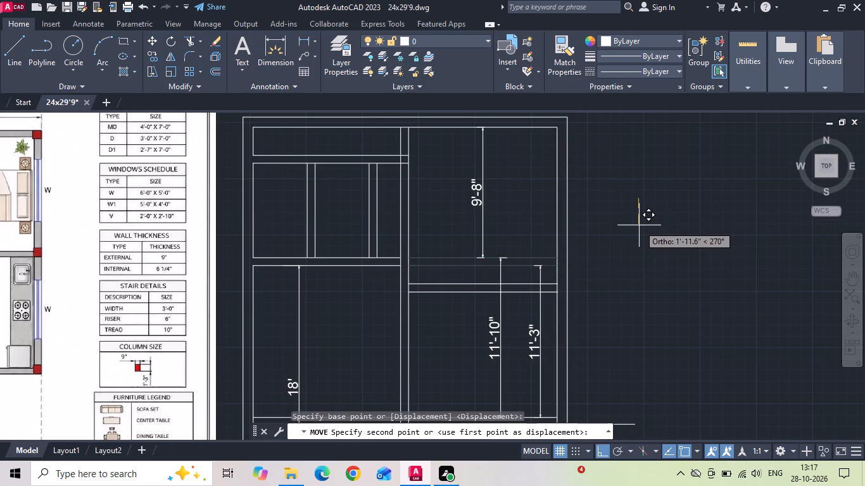
text(1'1)
key(Return)
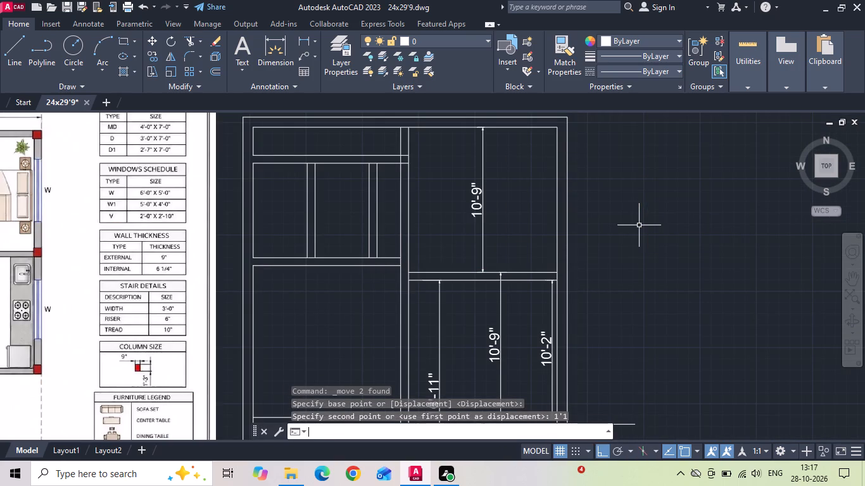
Trim the overhanging end of the kitchen-porch wall line beyond the right outer wall.
scroll(583, 203, down, 1)
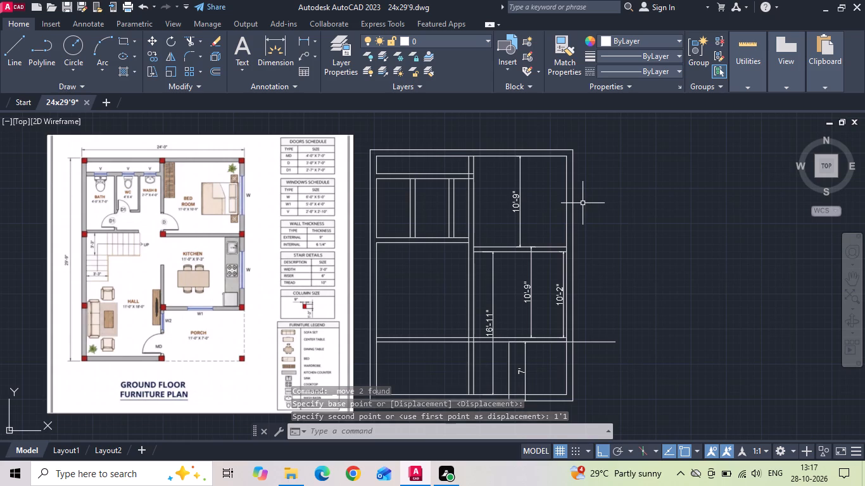
scroll(180, 278, up, 1)
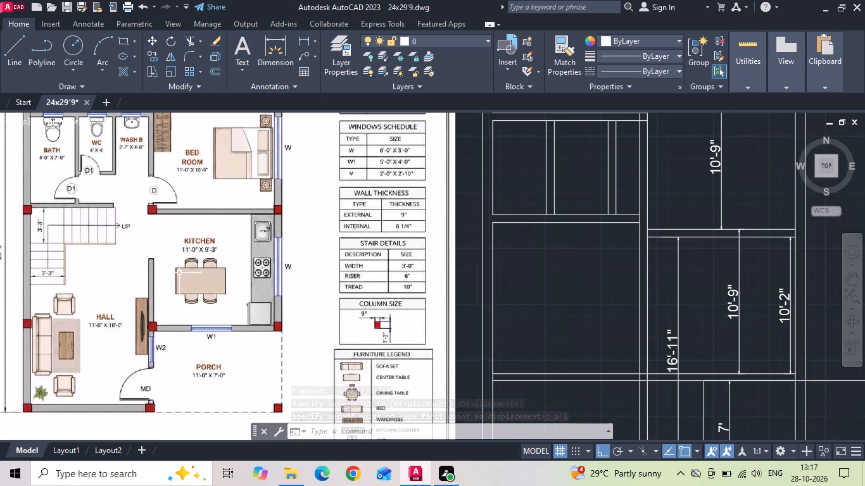
scroll(179, 272, down, 1)
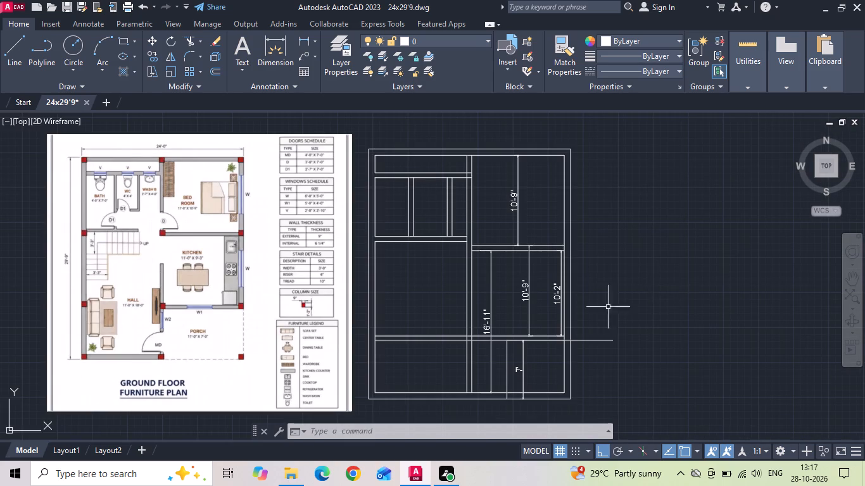
scroll(524, 324, up, 1)
scroll(595, 294, down, 1)
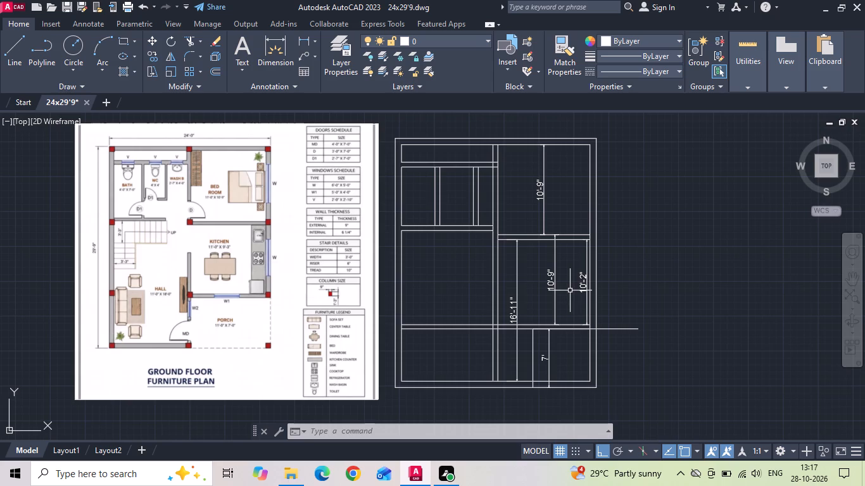
text(tr)
key(space)
key(space)
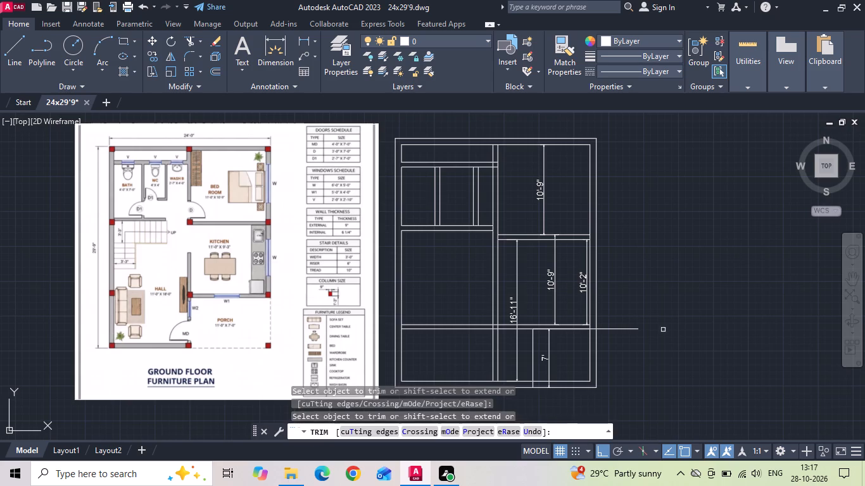
drag(622, 347, 622, 289)
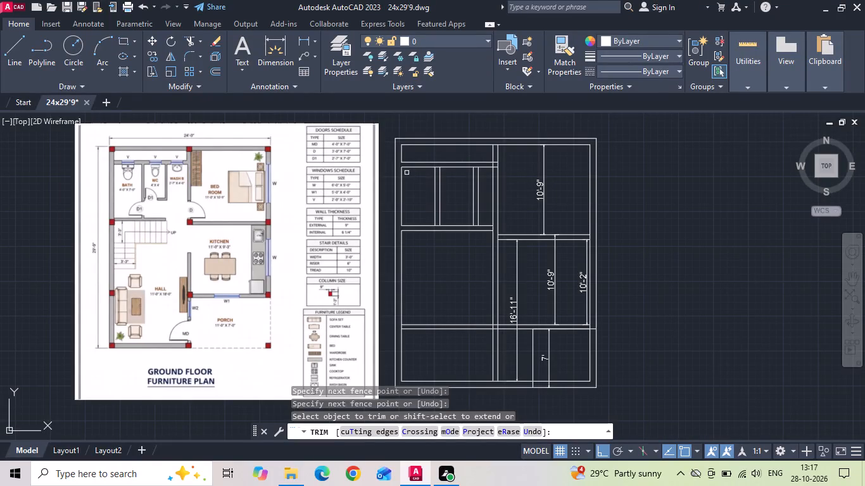
Trim the overlapping lines where the bath-WC partition, WC partition and bedroom's vertical wall meet the ventilator wall.
scroll(457, 173, up, 2)
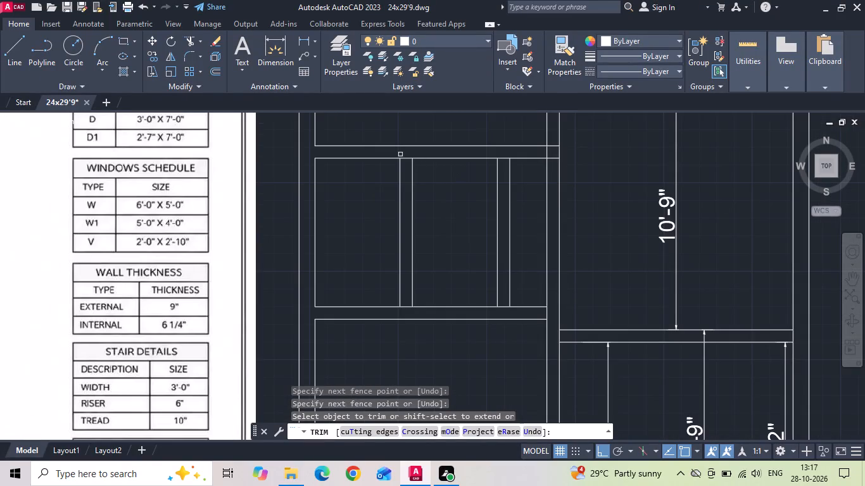
click(406, 152)
click(403, 176)
drag(504, 153, 504, 159)
click(504, 171)
drag(553, 176, 554, 170)
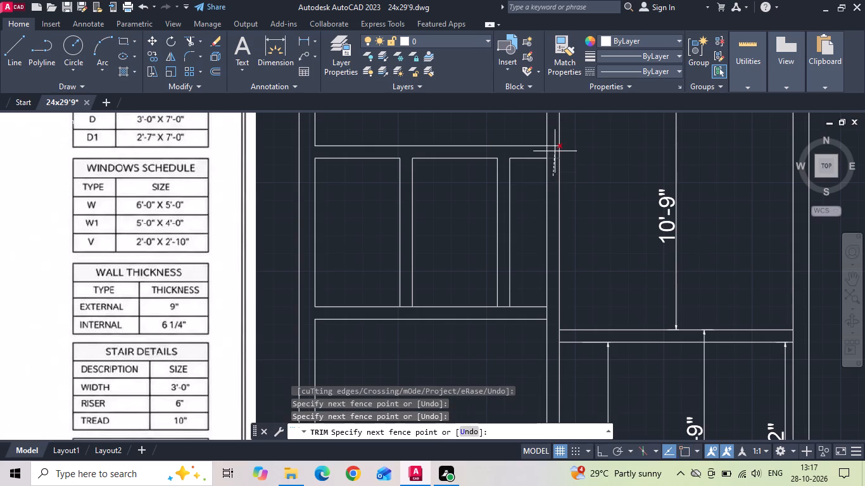
click(553, 134)
click(546, 153)
scroll(522, 263, down, 1)
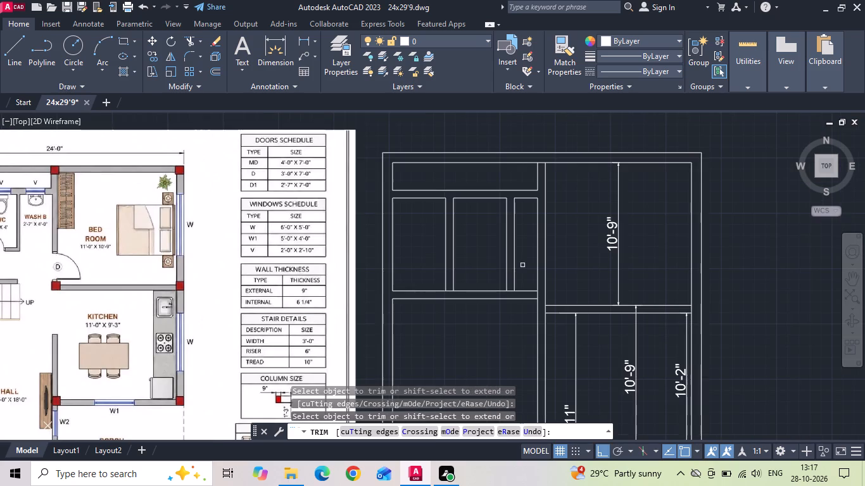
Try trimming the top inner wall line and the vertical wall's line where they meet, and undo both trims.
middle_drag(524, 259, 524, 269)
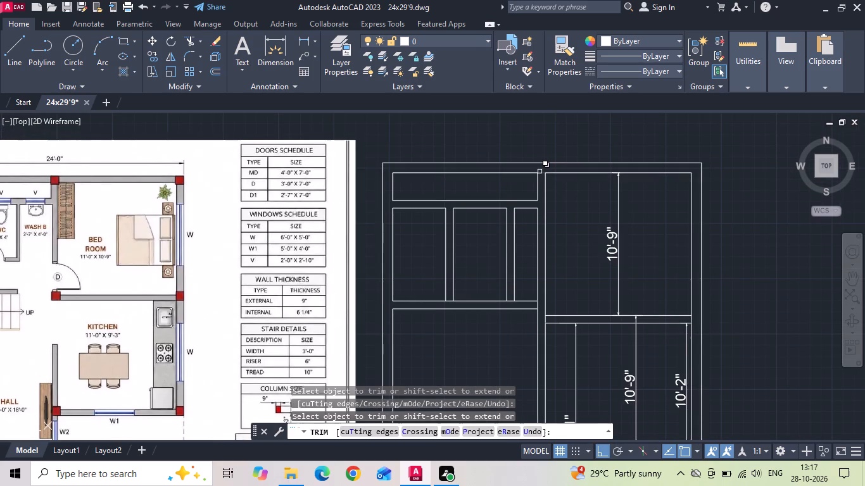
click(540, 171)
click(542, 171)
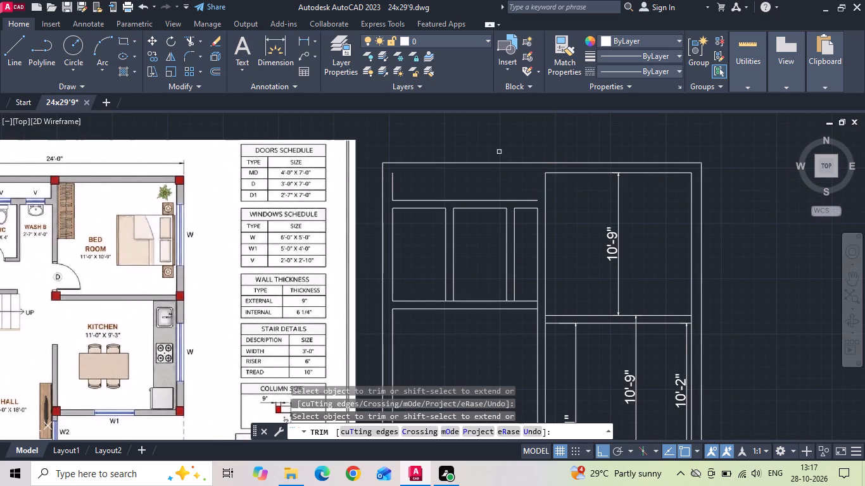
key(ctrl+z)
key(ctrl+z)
Trim the top inner wall line across the vertical wall and the right inner wall line between the bedroom-kitchen wall lines.
ctrl+scroll(476, 231, down, 2)
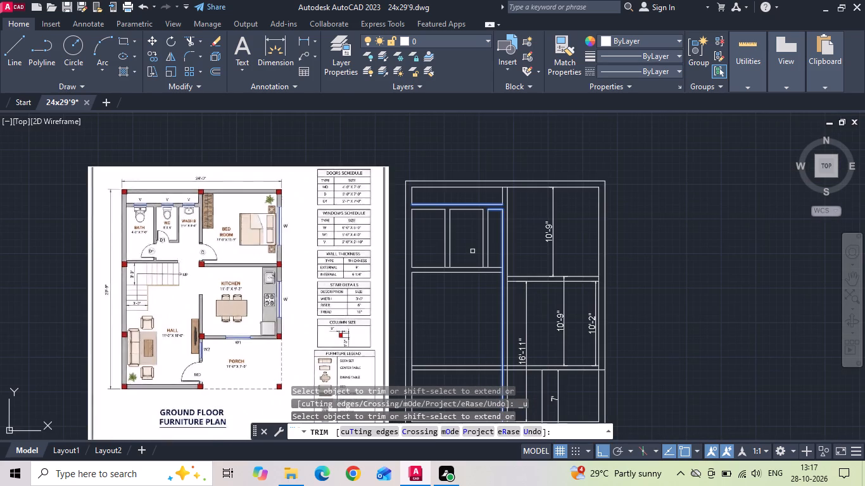
scroll(504, 195, up, 2)
click(503, 175)
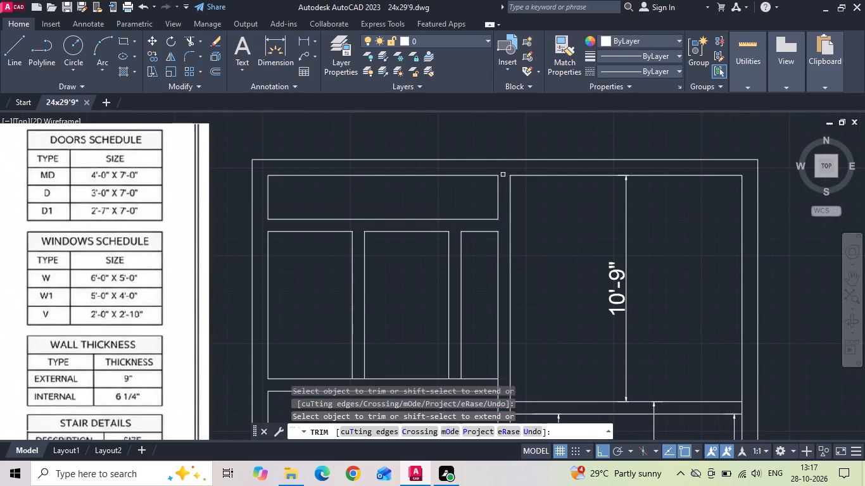
scroll(503, 175, down, 2)
scroll(584, 266, up, 2)
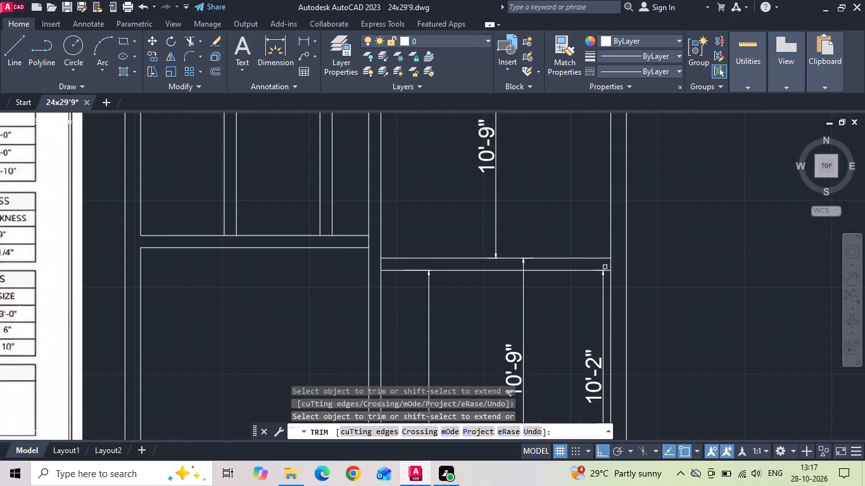
click(611, 264)
scroll(522, 231, down, 2)
key(Escape)
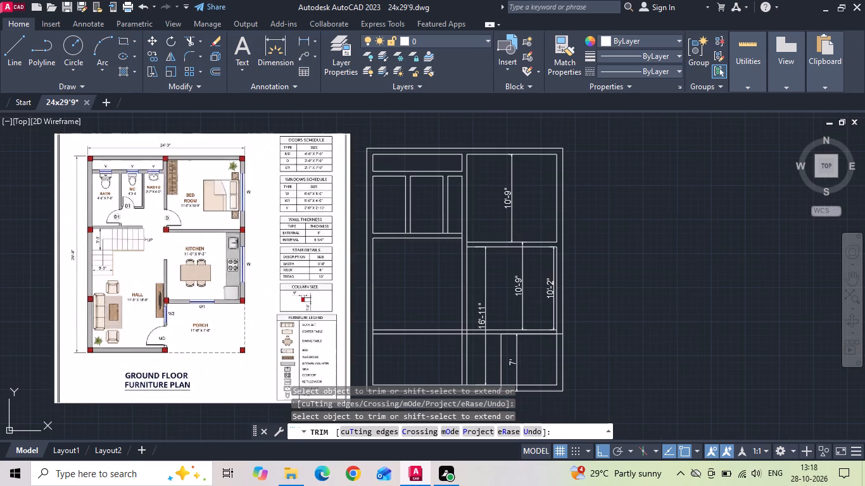
Delete the 10'-2", 10'-9" and 16'-11" dimensions running through the kitchen area.
click(549, 300)
click(520, 271)
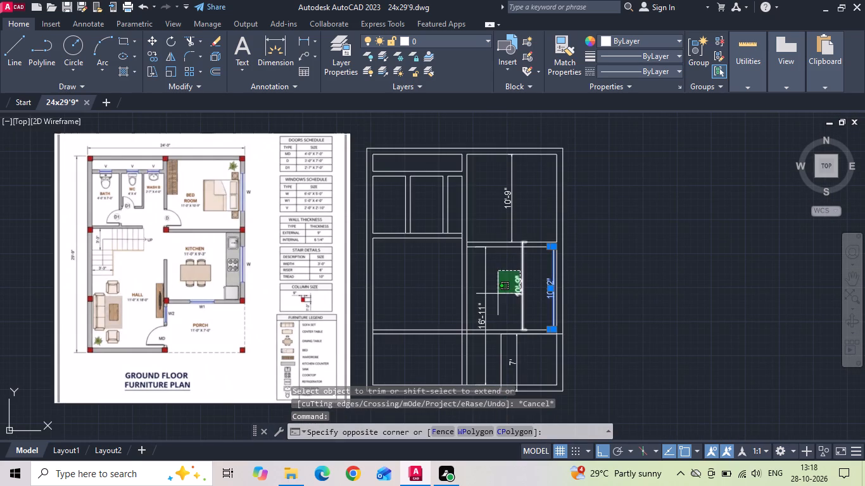
click(483, 309)
key(Delete)
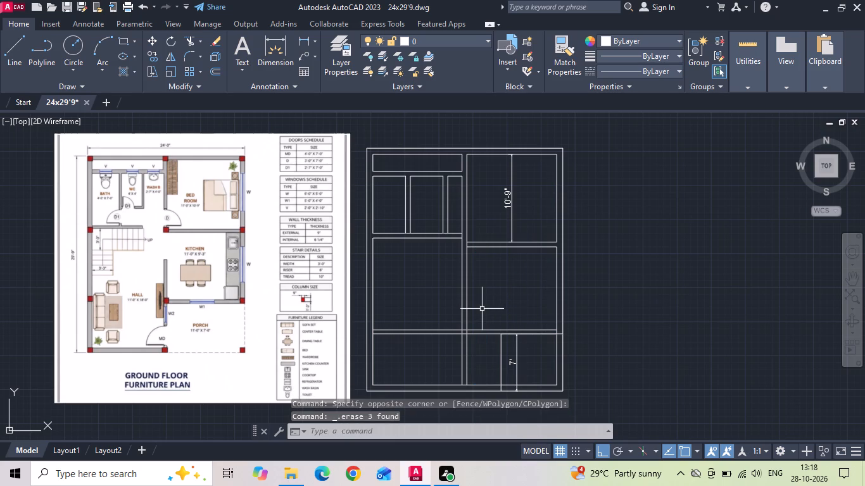
Extend the lower bedroom-kitchen wall line across the vertical wall to its hall-side line.
text(ex)
key(space)
key(space)
click(473, 247)
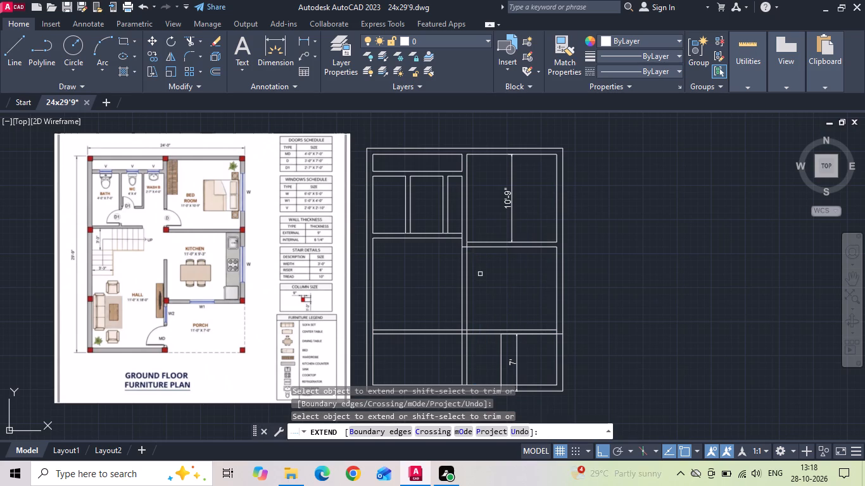
key(Escape)
text(tr)
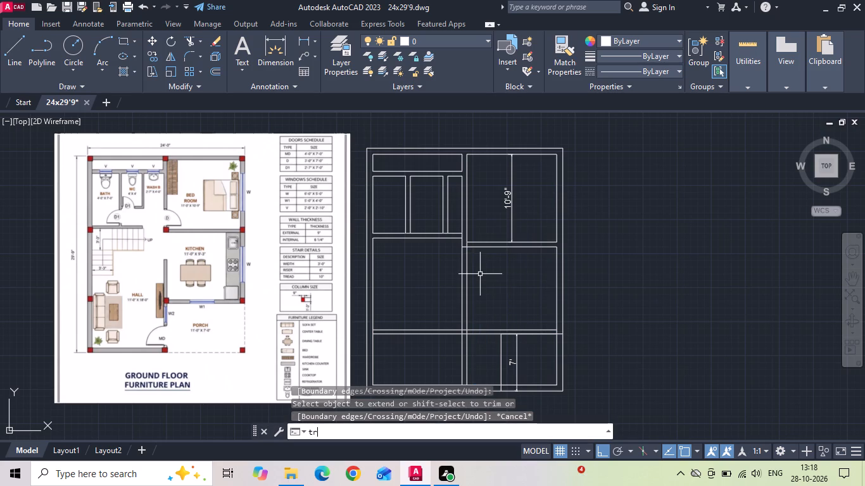
key(Escape)
Offset the WC's top wall line 4' downward to set the room's depth.
scroll(116, 214, up, 2)
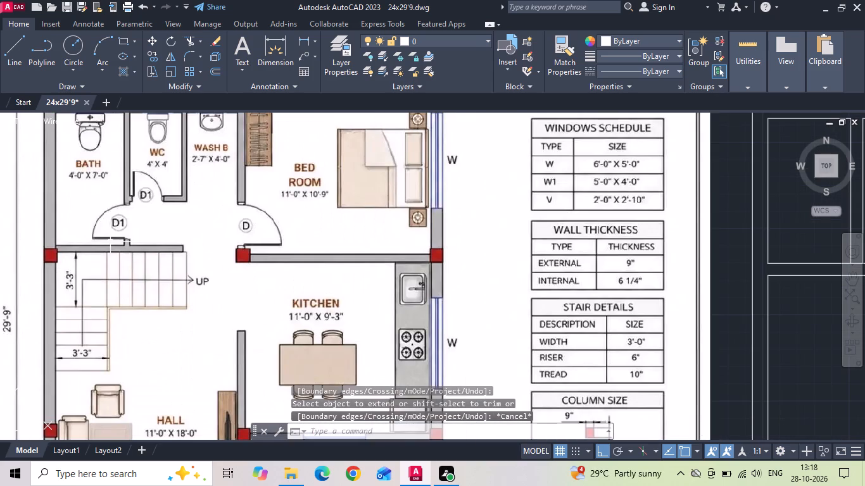
scroll(110, 242, down, 1)
text(o 3)
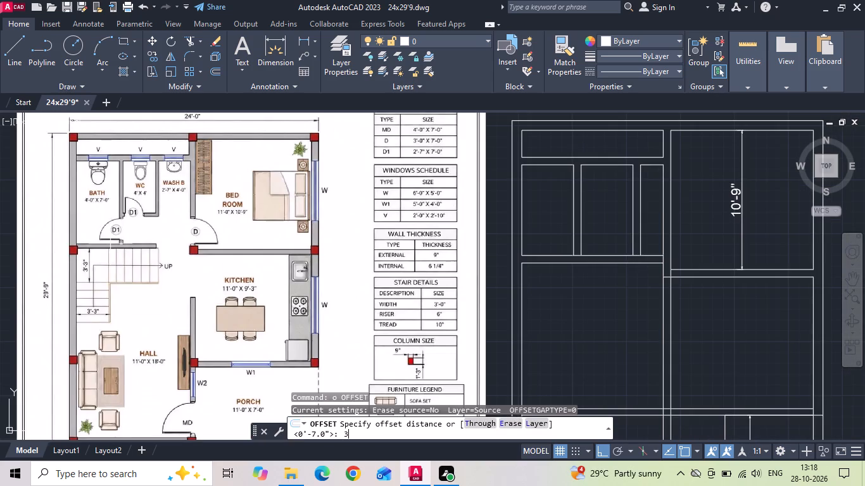
key(Escape)
text(o 4')
key(Return)
middle_drag(289, 212, 239, 218)
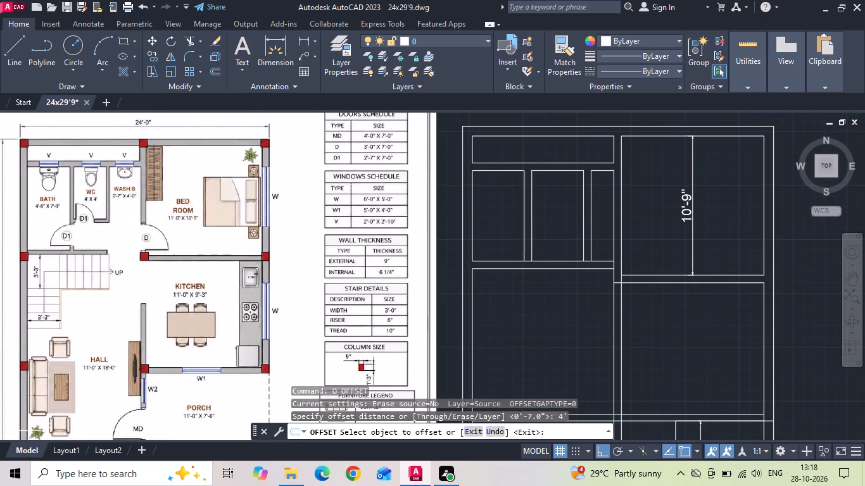
click(548, 171)
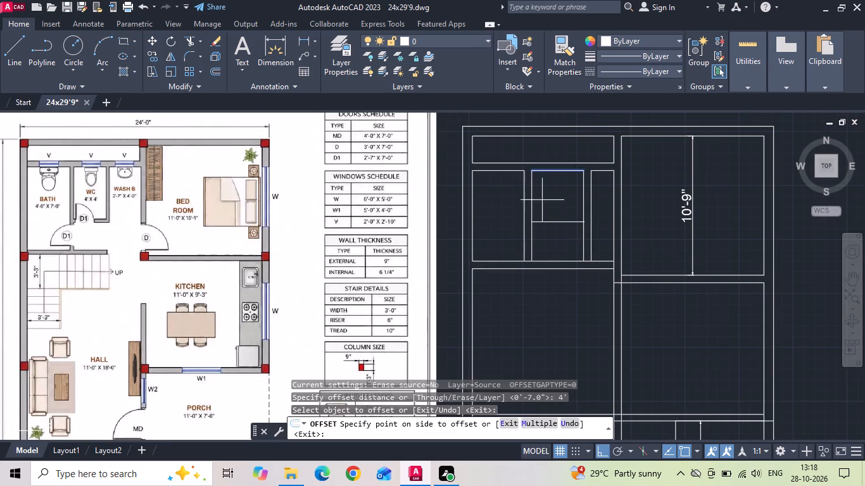
click(542, 200)
key(Escape)
Offset the WC's lower wall line 7" downward to give the wall its thickness.
key(o)
key(space)
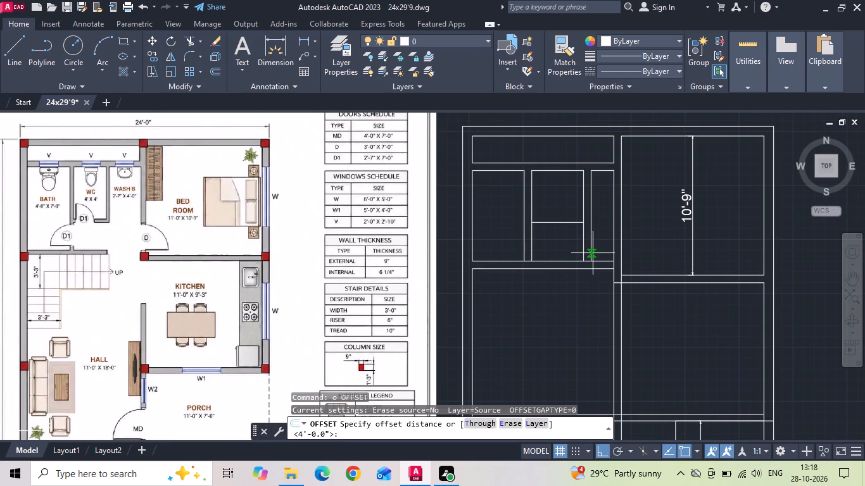
key(7)
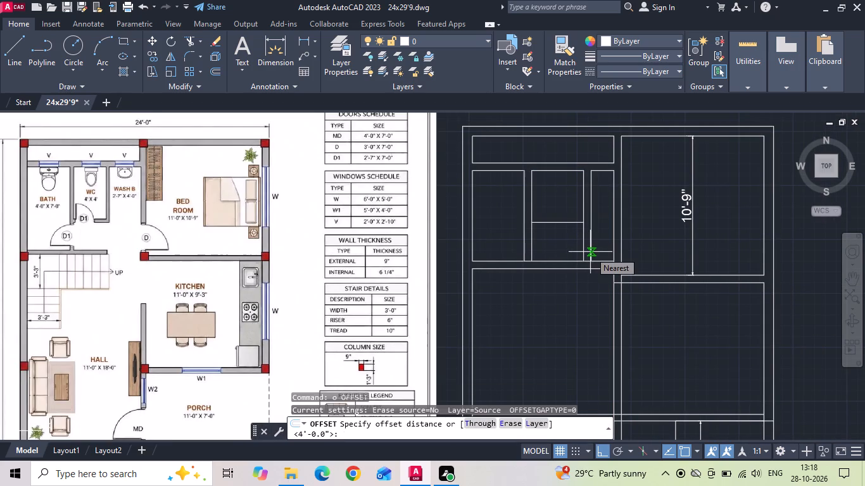
key(space)
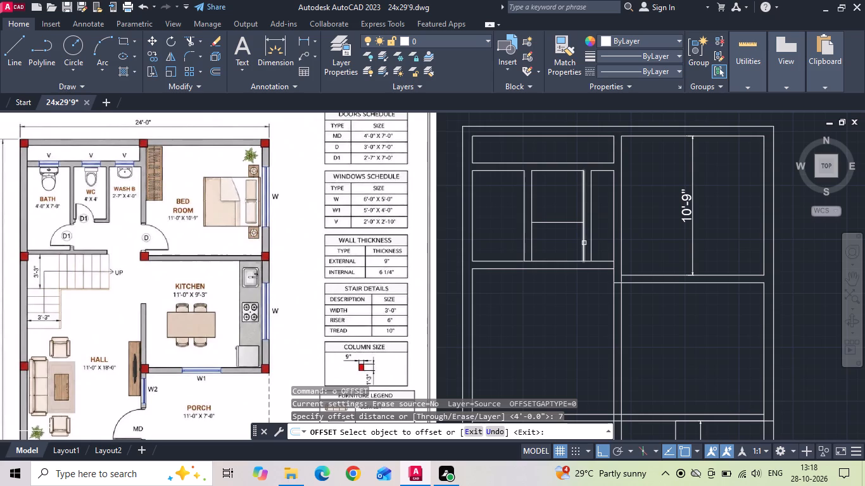
scroll(34, 147, up, 2)
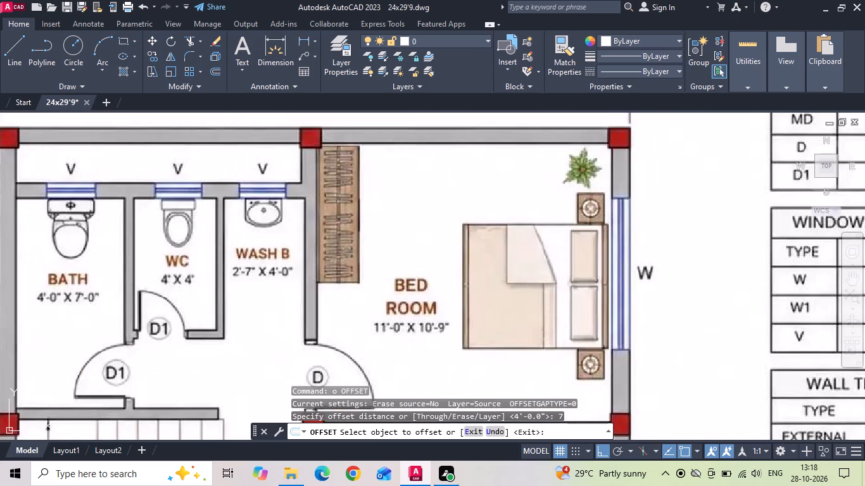
scroll(134, 194, down, 2)
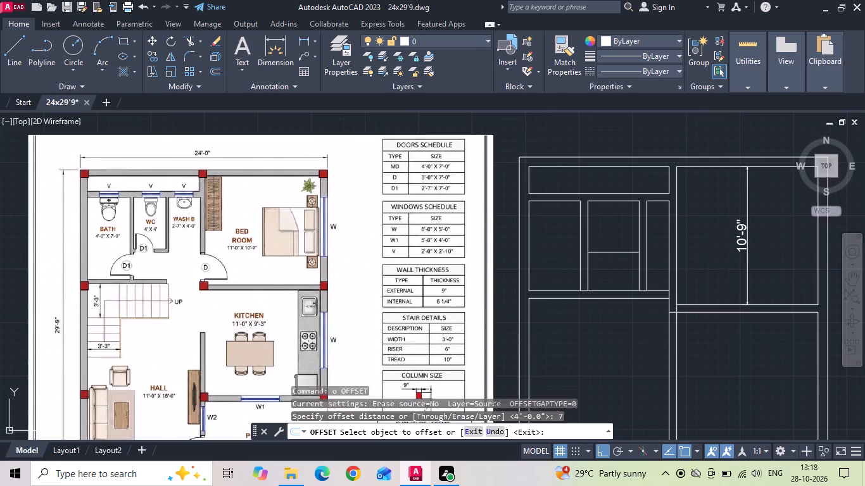
click(609, 251)
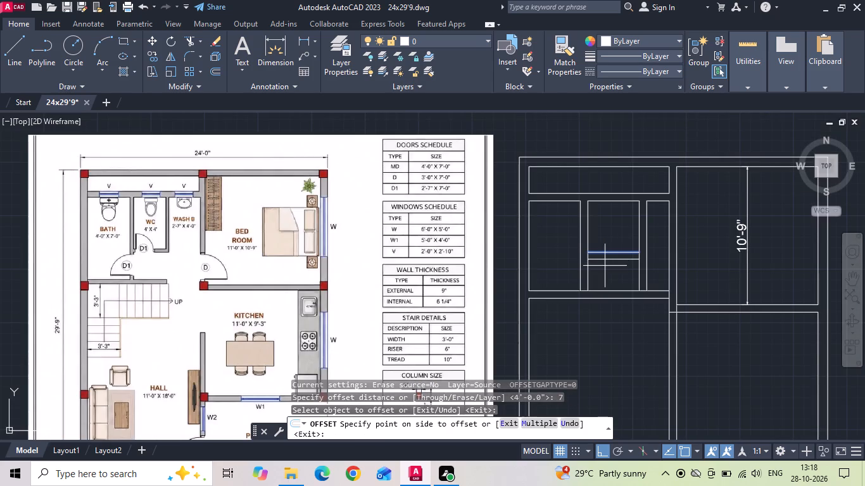
click(605, 266)
key(Escape)
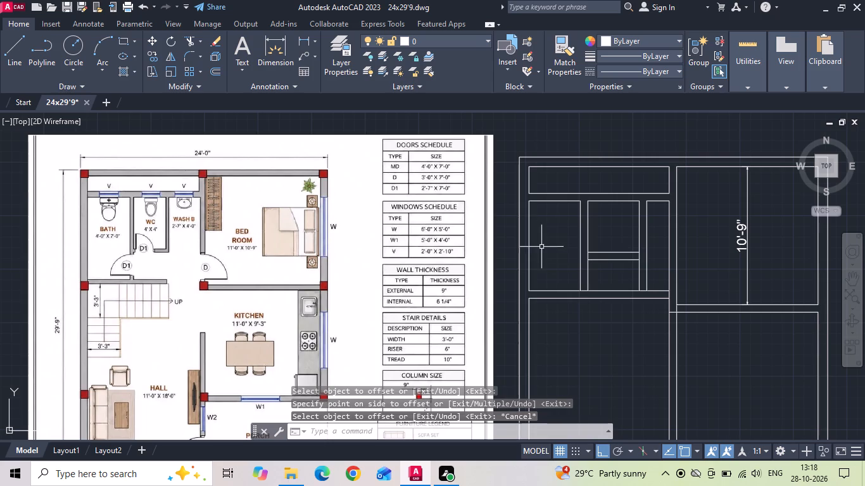
Add a horizontal linear dimension across the wash area from the WC partition to the bedroom's vertical wall.
click(305, 37)
click(646, 225)
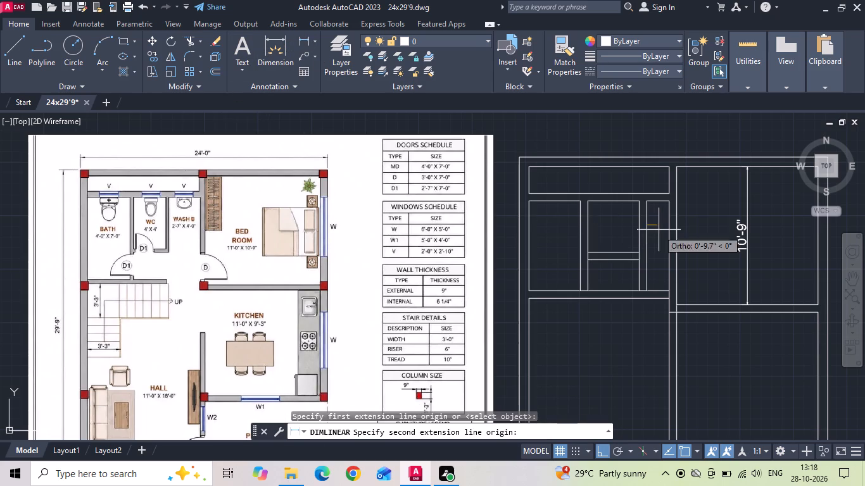
click(667, 227)
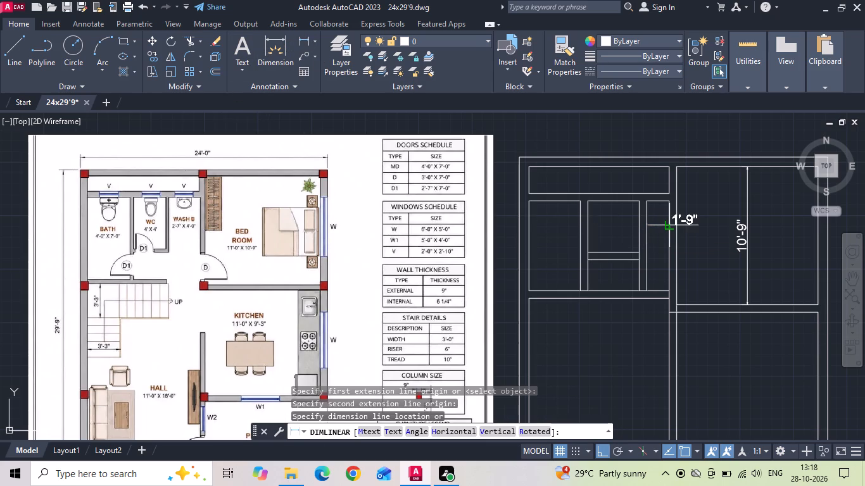
click(665, 228)
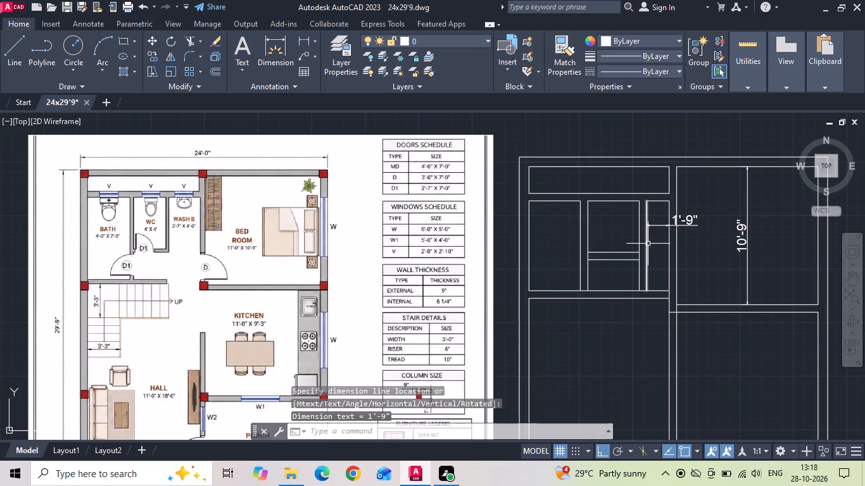
Move the wash-side line of the WC partition 1" toward the WC.
scroll(70, 285, up, 2)
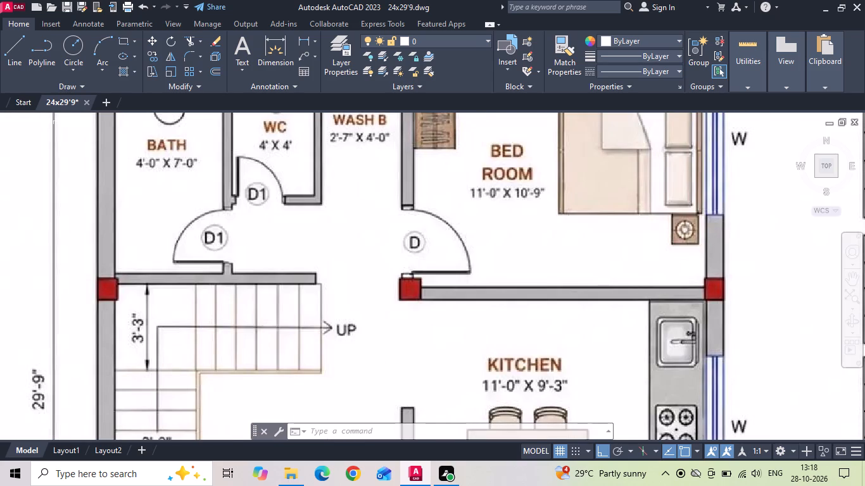
scroll(247, 267, down, 1)
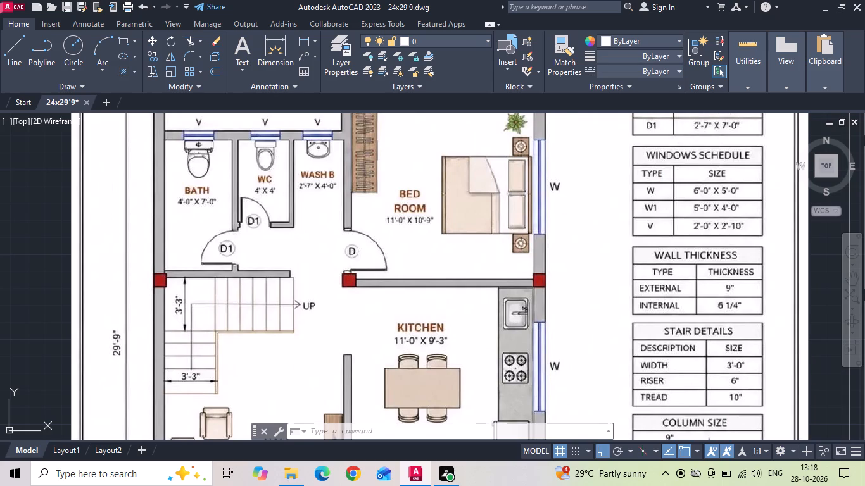
scroll(213, 223, down, 2)
scroll(548, 218, up, 2)
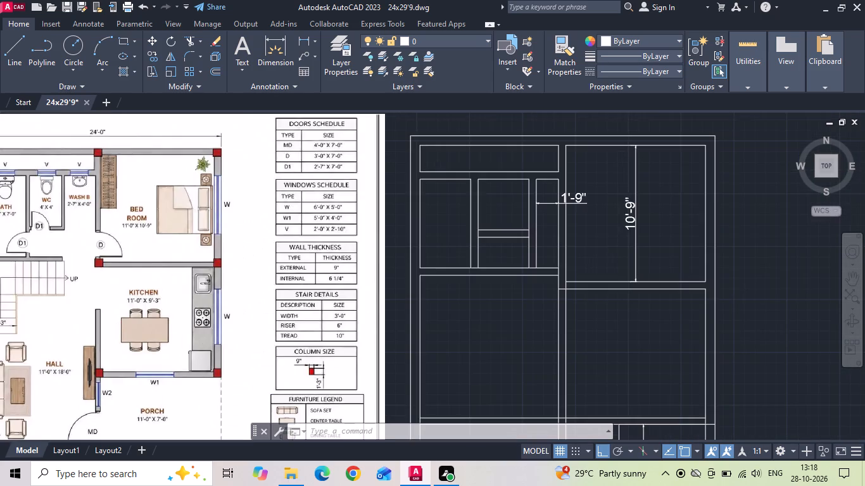
click(528, 208)
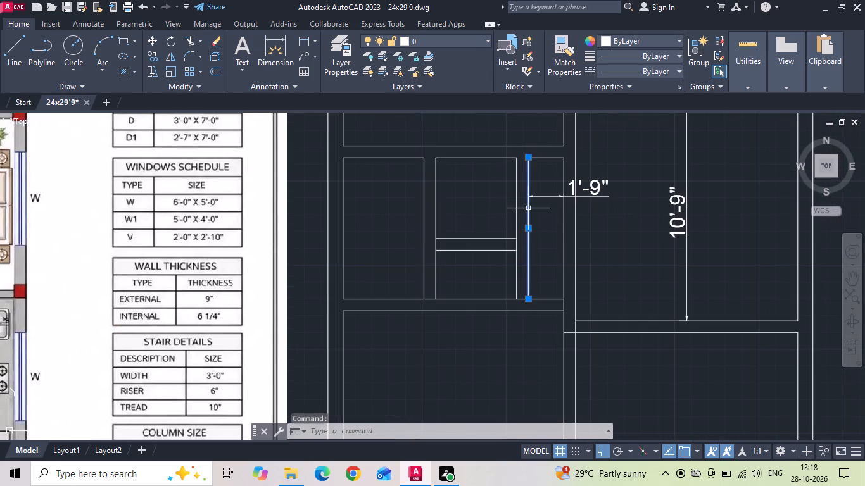
right_click(528, 209)
click(547, 230)
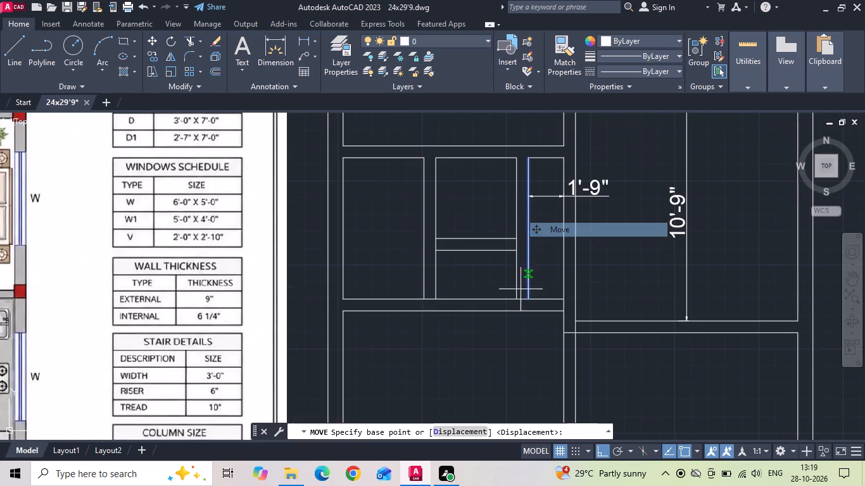
drag(502, 344, 495, 344)
key(1)
key(space)
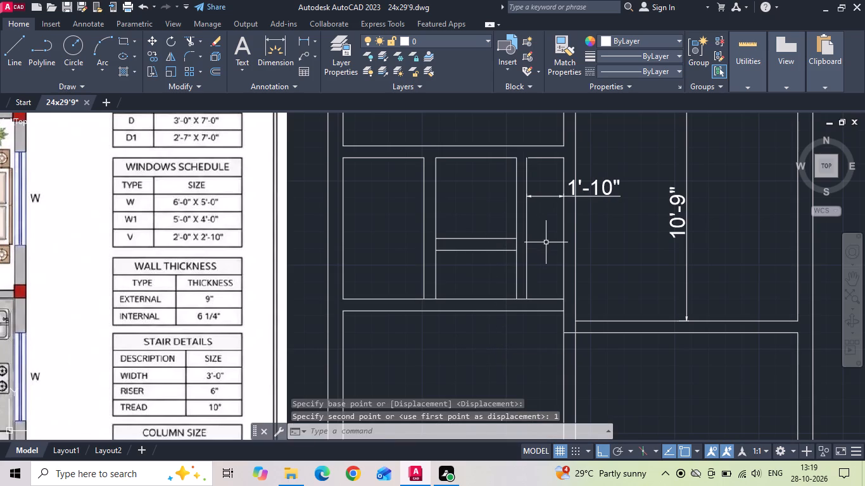
Check the thickness of the ventilator wall and the bath–WC partition on the reference image using a linear dimension.
scroll(552, 251, down, 1)
middle_drag(191, 250, 288, 247)
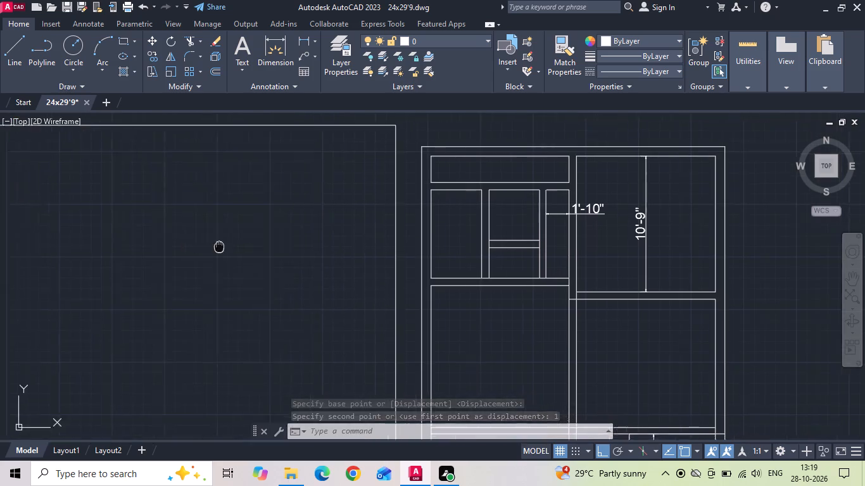
middle_drag(288, 247, 422, 260)
scroll(253, 193, up, 2)
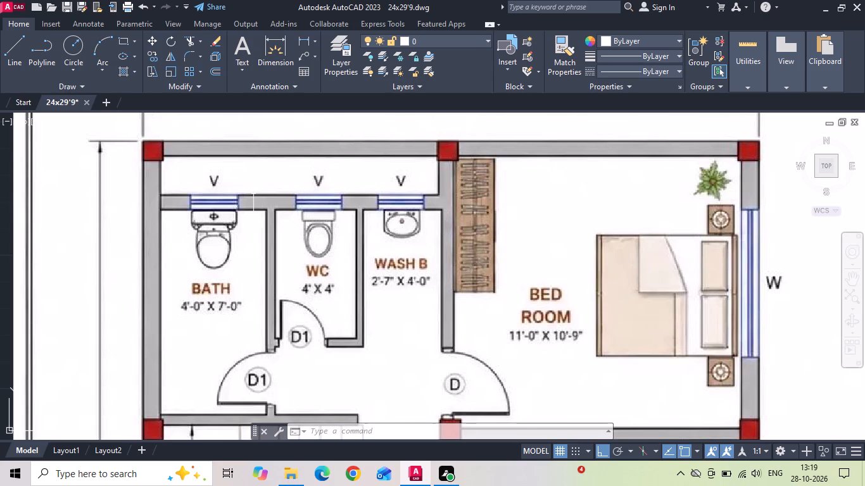
click(308, 37)
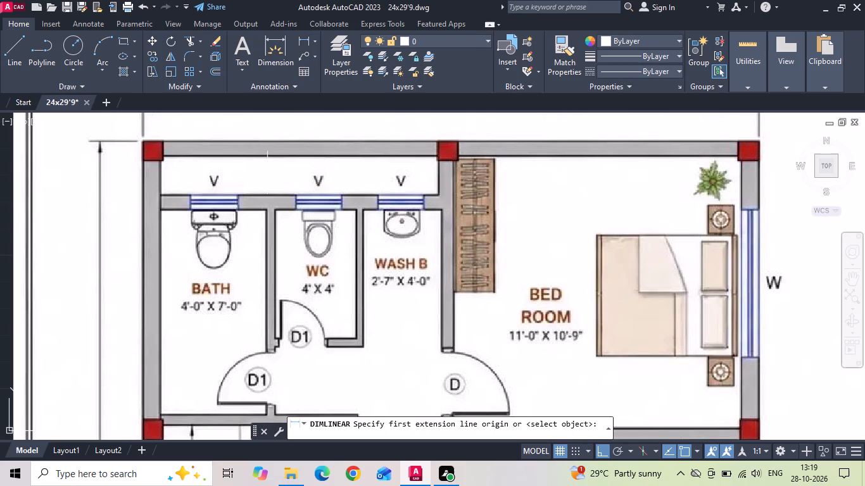
click(272, 194)
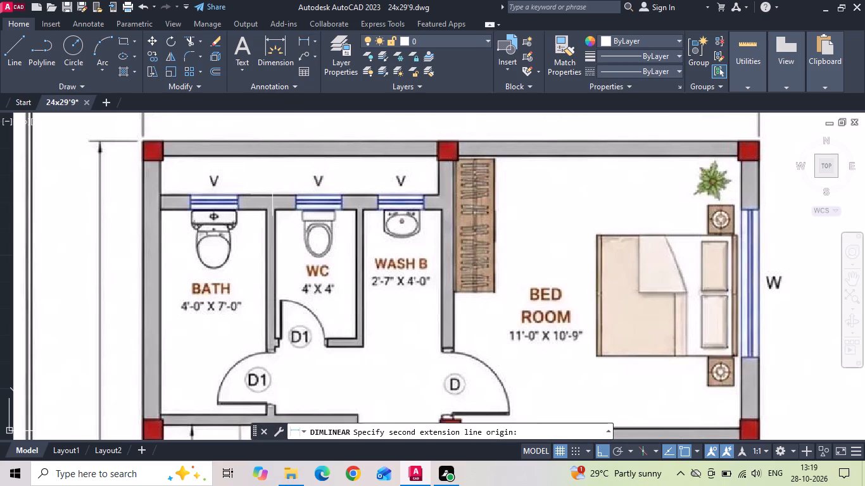
key(Escape)
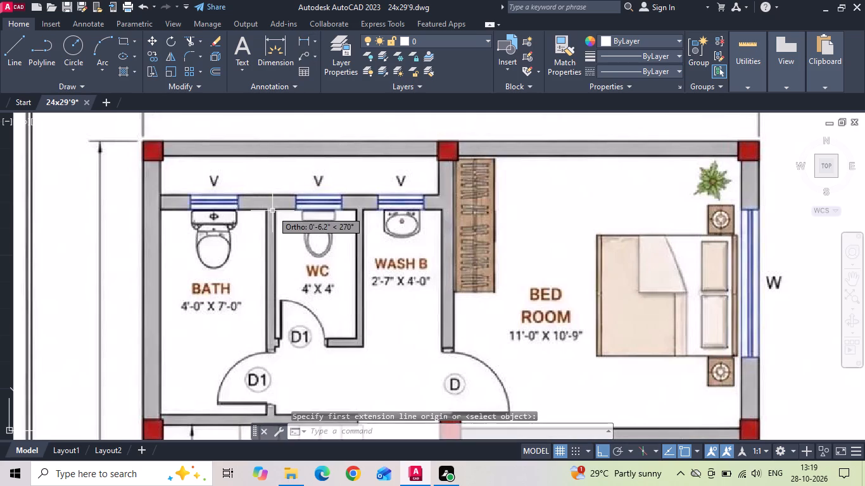
key(space)
click(267, 231)
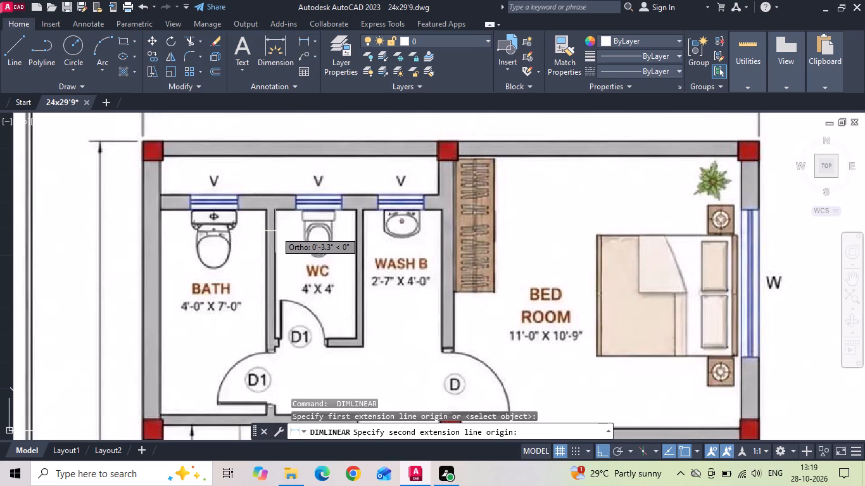
key(Escape)
Add horizontal linear dimensions across the thickness of the bath–WC partition and the WC–wash partition.
scroll(218, 216, down, 2)
scroll(735, 258, up, 1)
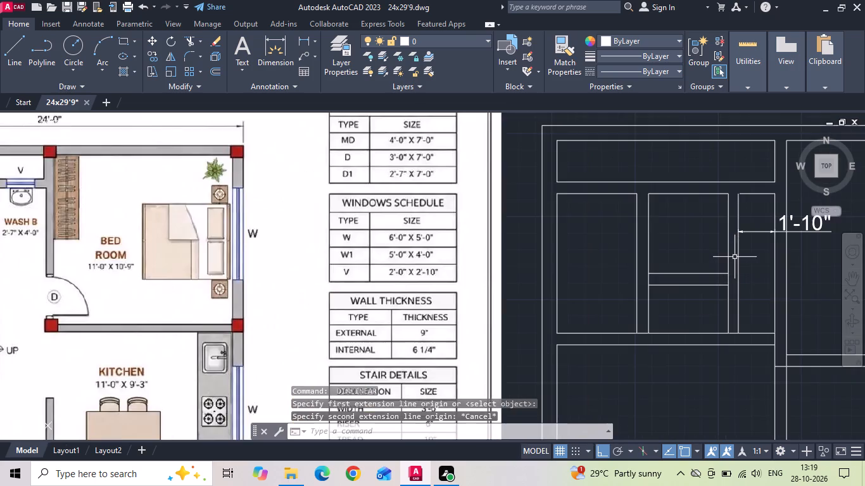
middle_drag(729, 256, 565, 254)
click(303, 39)
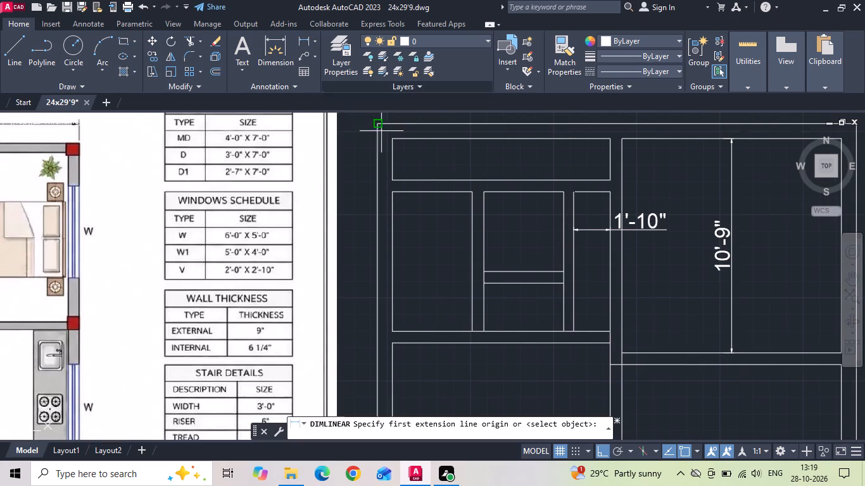
scroll(561, 263, up, 1)
click(436, 248)
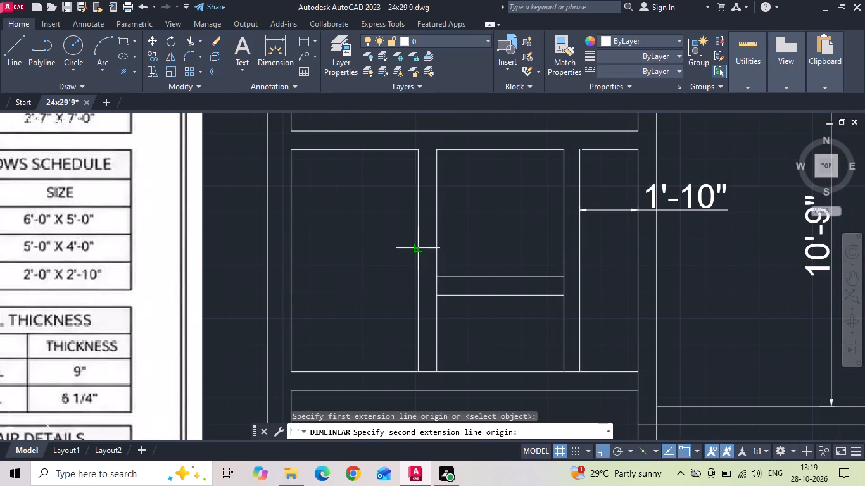
click(417, 250)
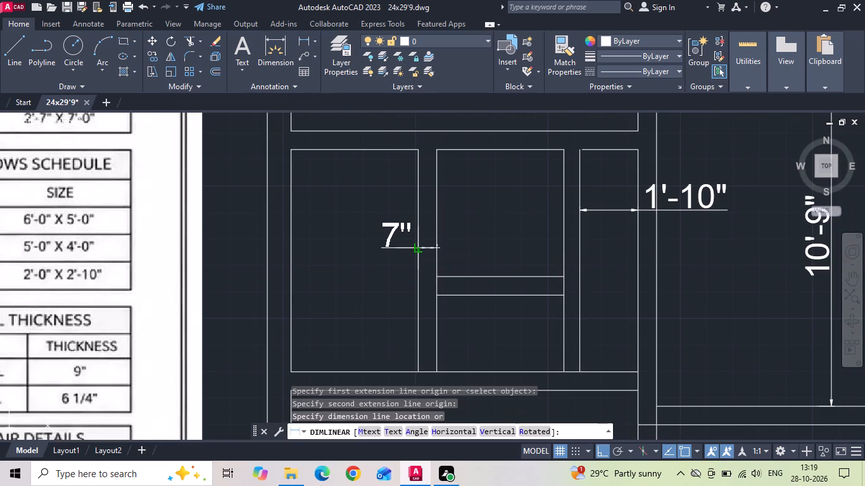
click(416, 250)
key(space)
drag(562, 252, 569, 254)
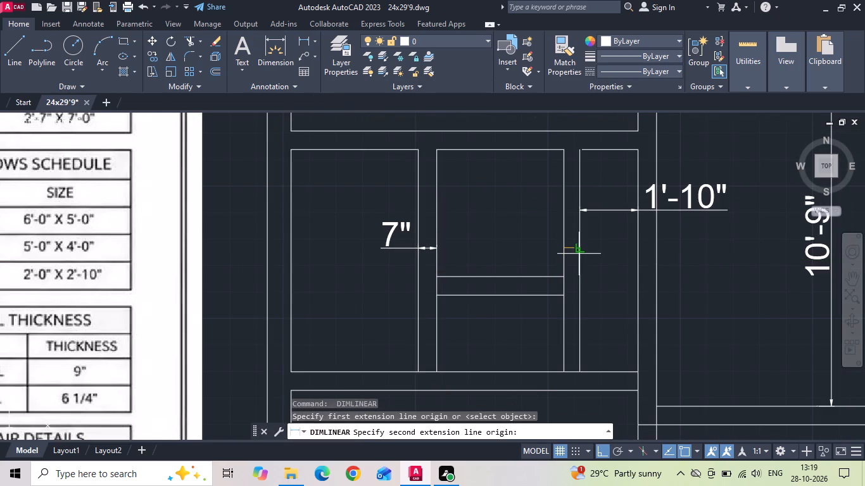
drag(580, 253, 584, 261)
click(585, 271)
Move the WC-side line of the bath–WC partition 2" toward the bath.
click(451, 216)
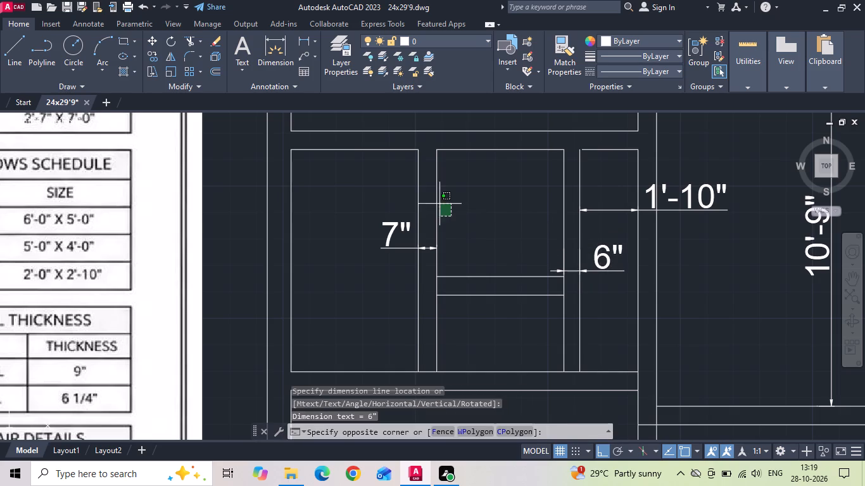
click(433, 191)
right_click(456, 197)
click(481, 228)
click(510, 215)
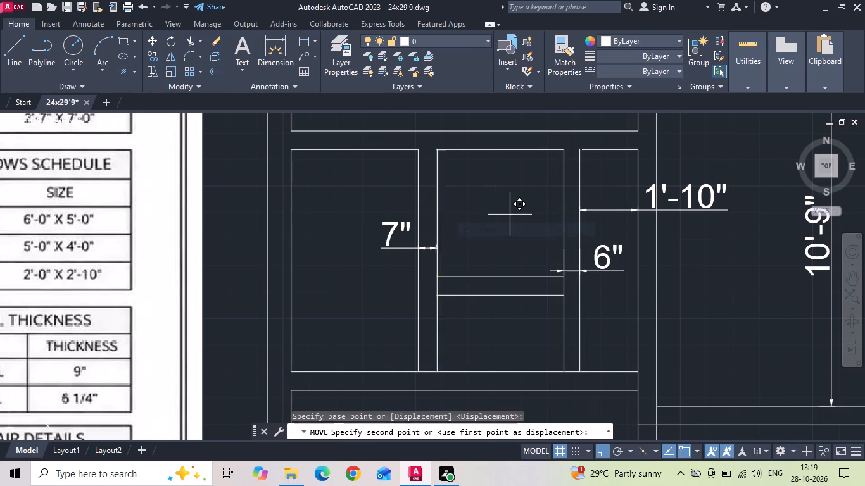
text(2)
key(space)
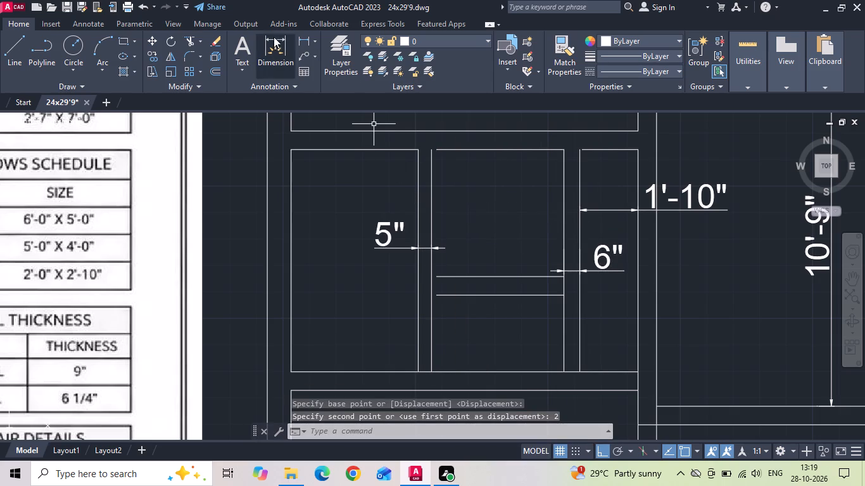
Add horizontal linear dimensions across the clear widths of the bath and the WC.
click(304, 39)
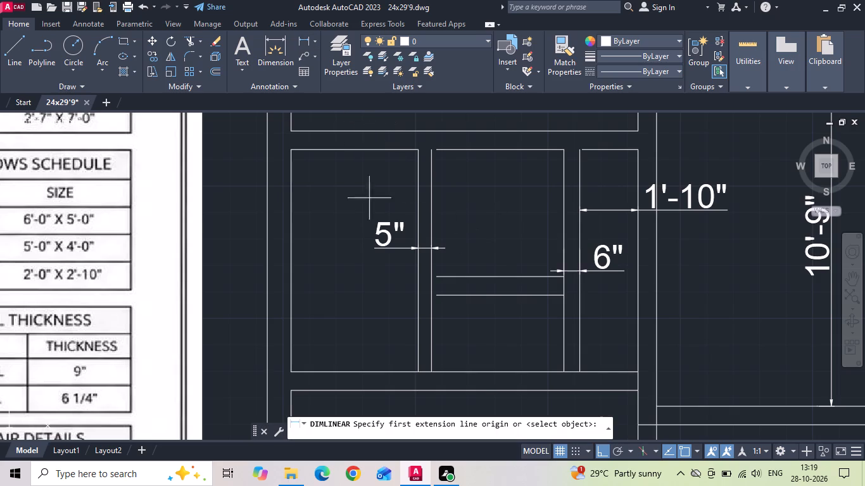
click(416, 166)
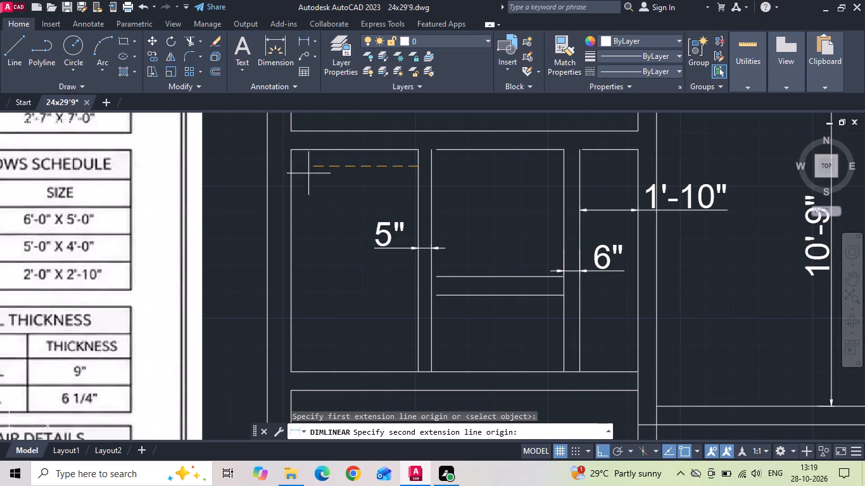
drag(293, 166, 299, 182)
click(332, 191)
key(space)
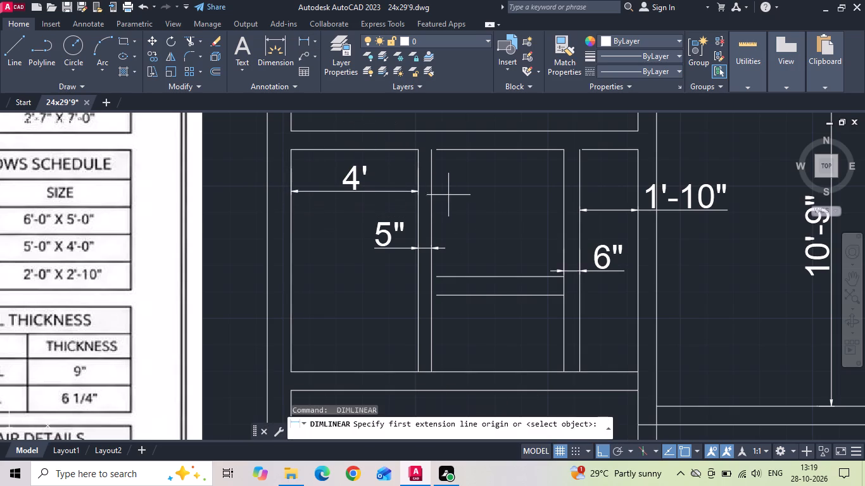
click(426, 190)
click(565, 187)
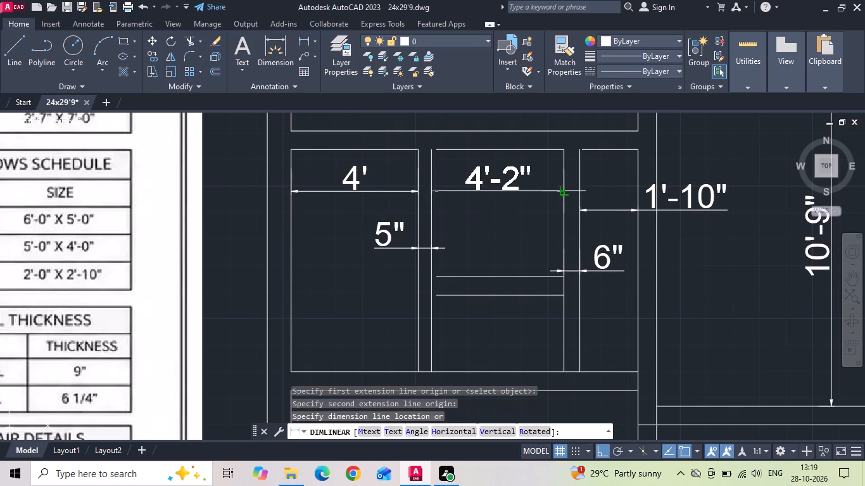
click(546, 206)
Move both lines of the WC–wash partition 2" toward the WC.
click(564, 181)
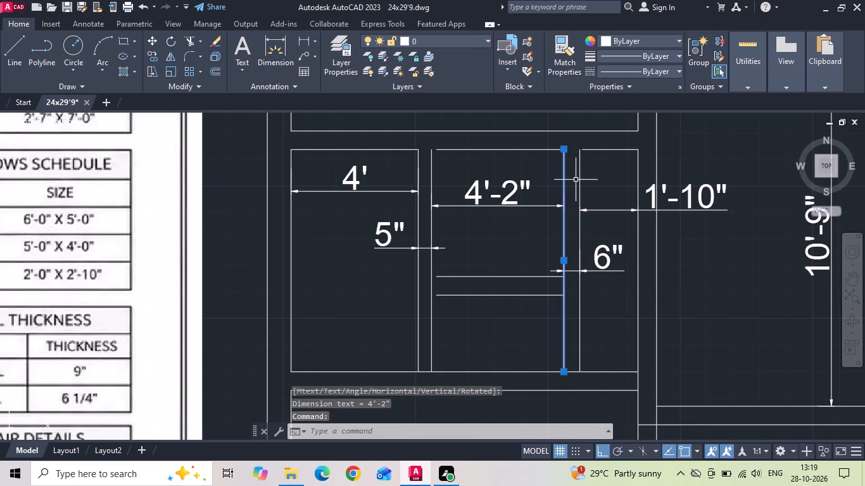
click(579, 188)
right_click(579, 188)
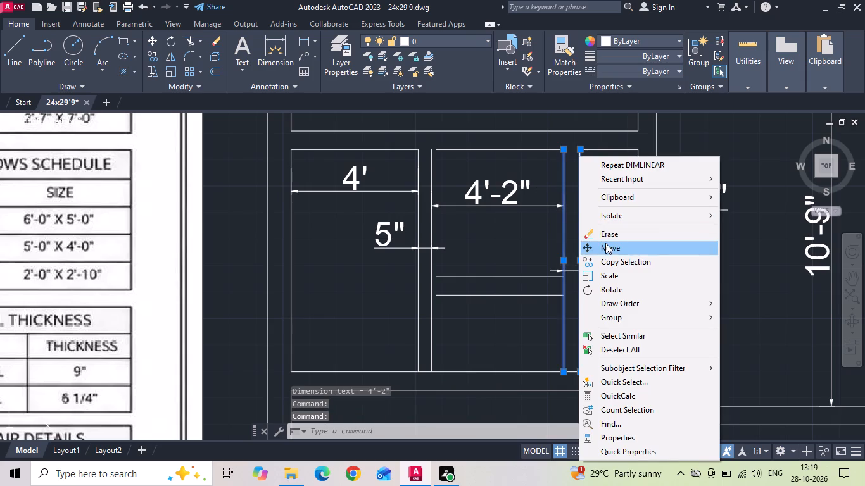
click(605, 244)
click(735, 284)
text(2)
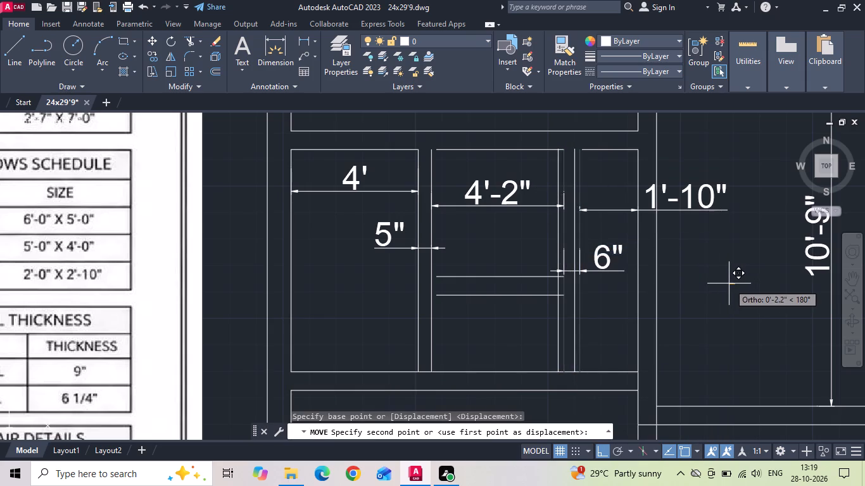
key(space)
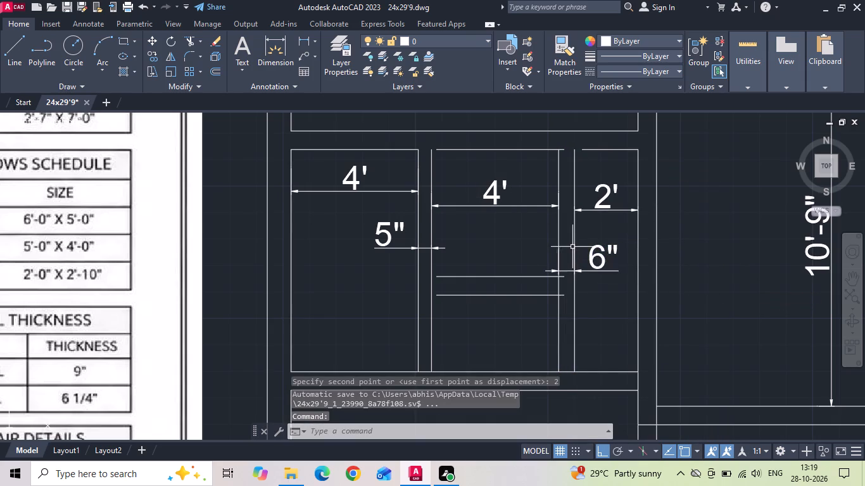
Move the wash-side line of the WC–wash partition 1" toward the WC.
click(575, 240)
right_click(575, 240)
click(617, 230)
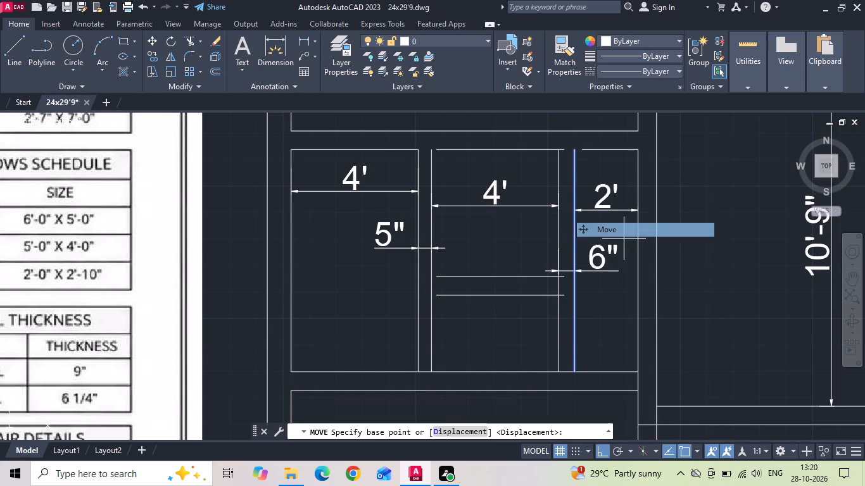
click(696, 249)
text(1)
key(space)
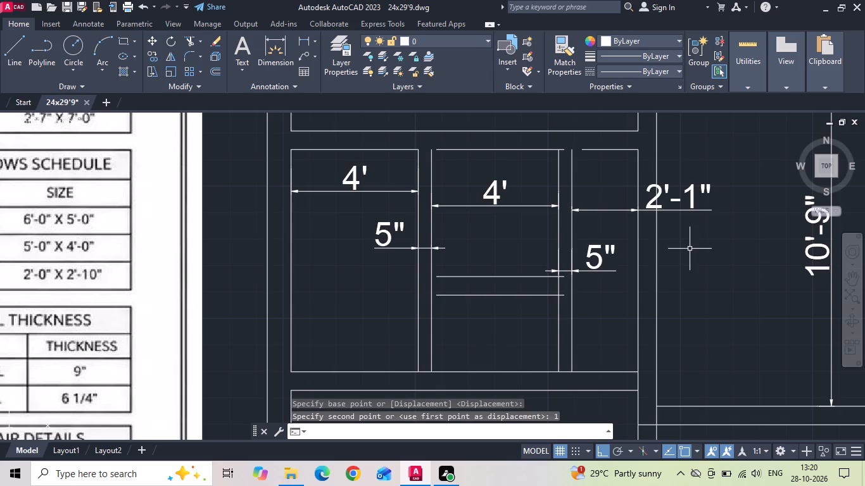
Check the thickness of the top outer wall and the ventilator wall above the WC on the reference image.
scroll(690, 249, down, 2)
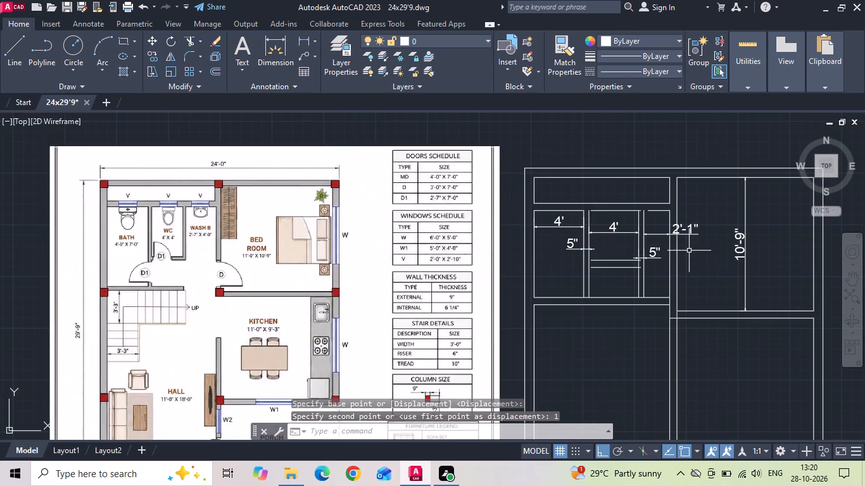
scroll(104, 205, up, 3)
scroll(104, 209, down, 1)
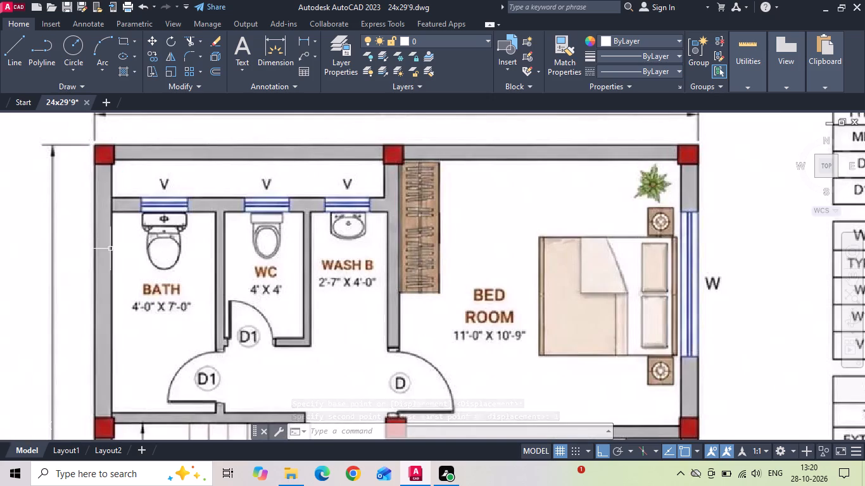
click(306, 42)
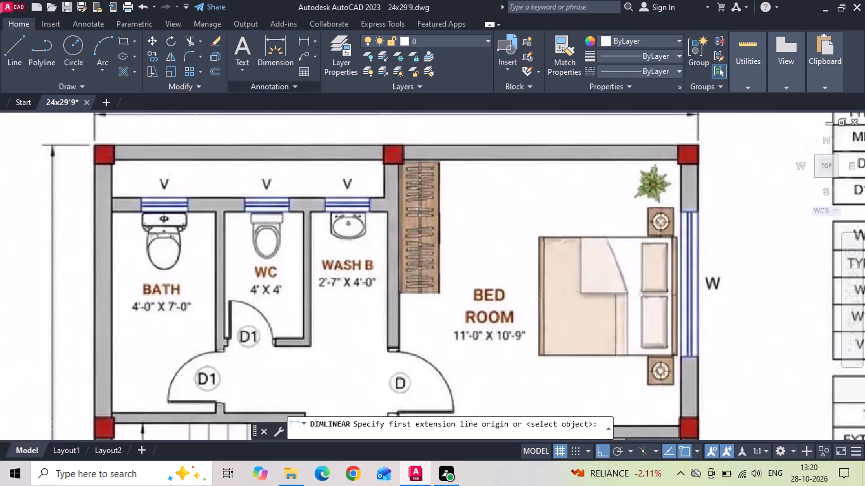
click(249, 142)
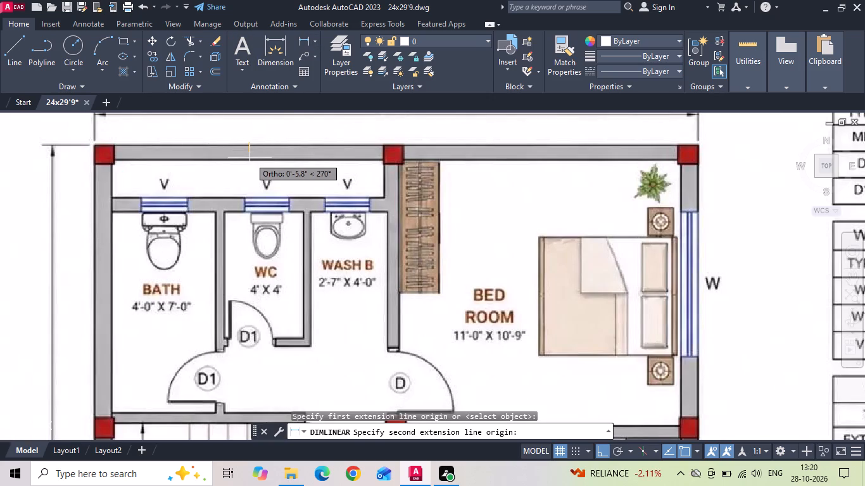
key(space)
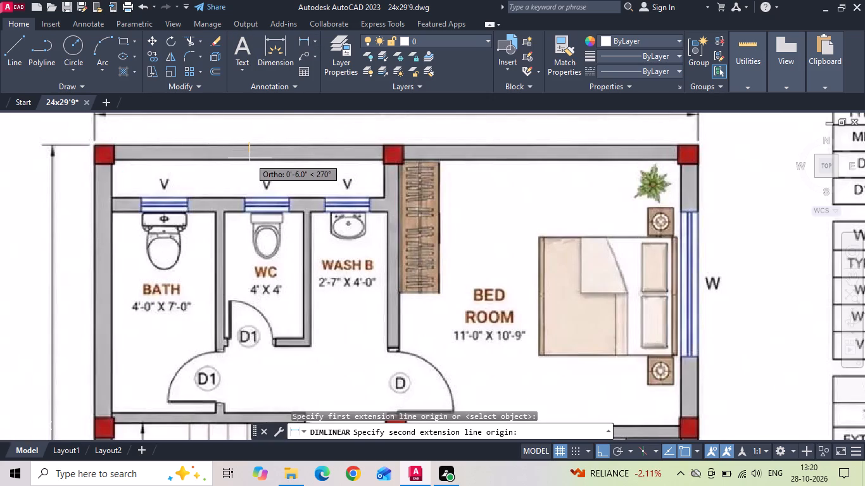
key(space)
click(225, 197)
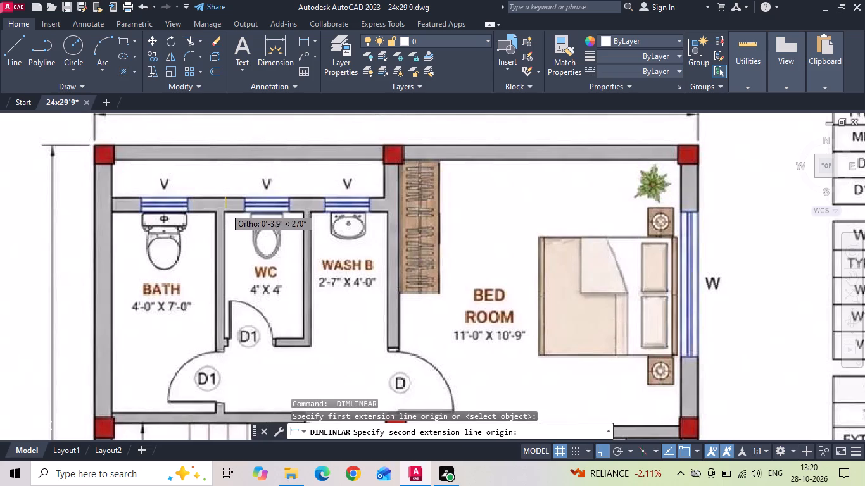
key(Escape)
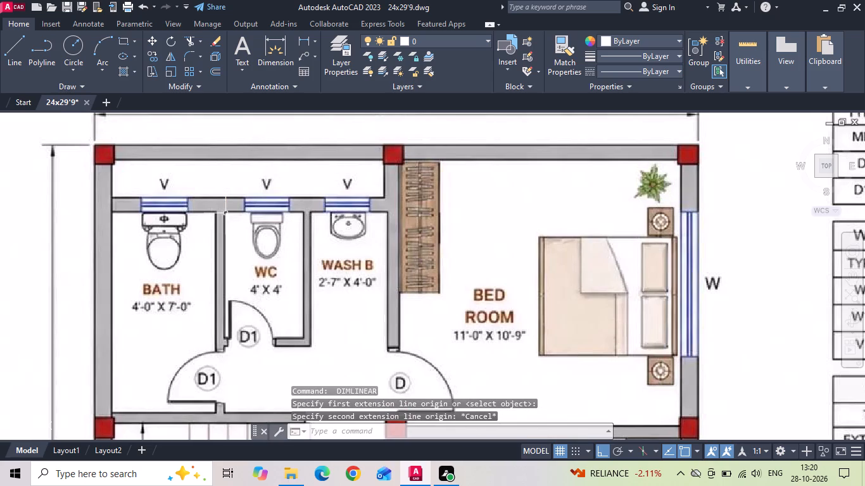
scroll(224, 213, down, 1)
middle_drag(196, 226, 256, 196)
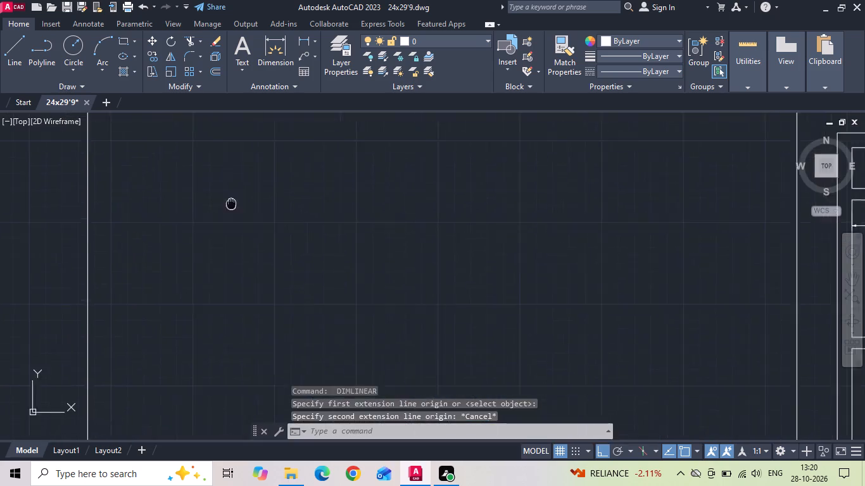
middle_drag(256, 196, 260, 194)
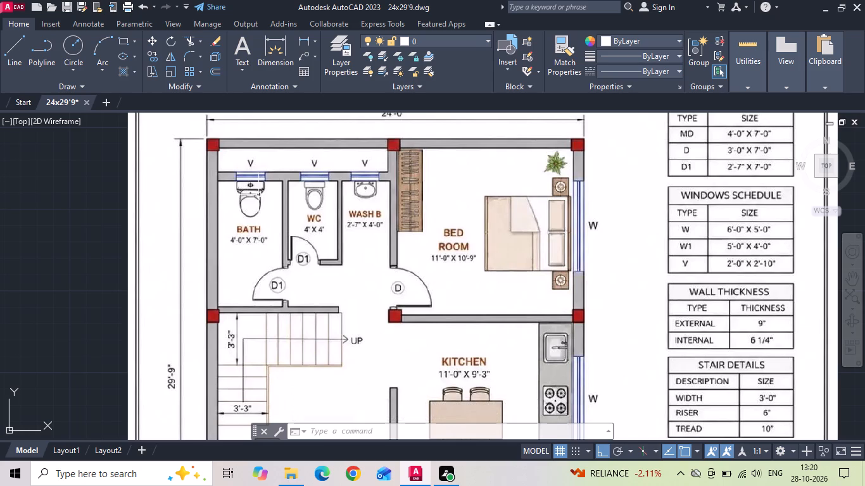
scroll(328, 207, down, 1)
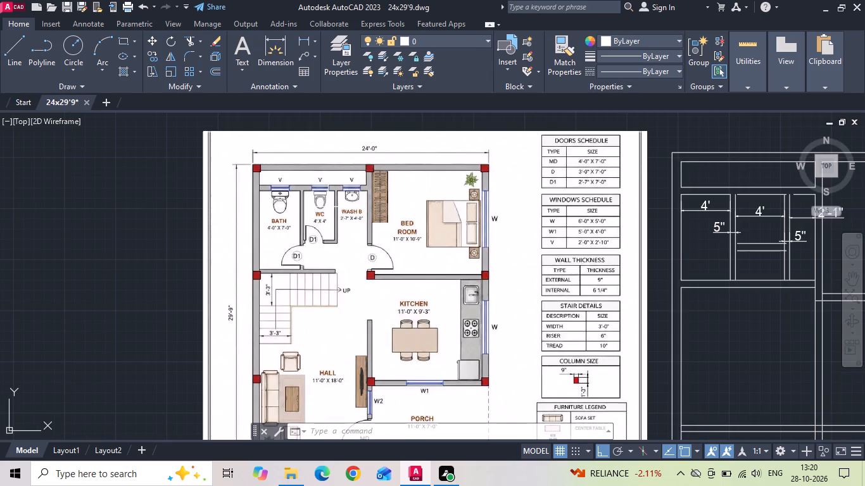
scroll(279, 203, down, 1)
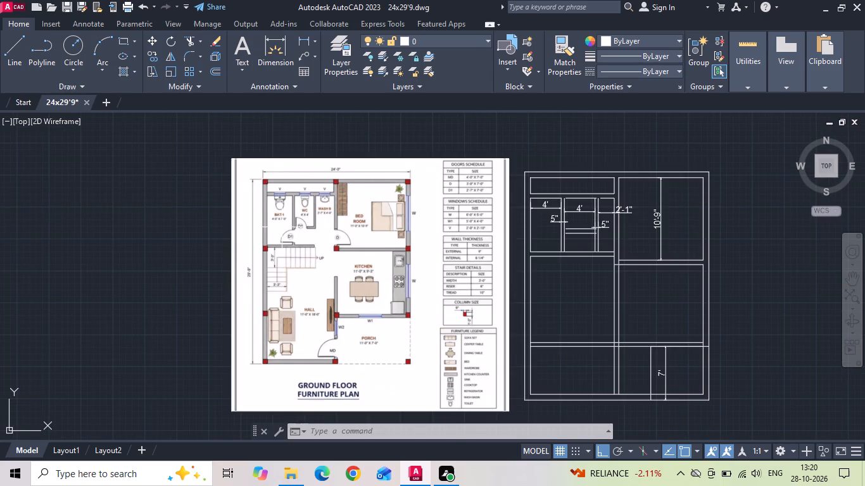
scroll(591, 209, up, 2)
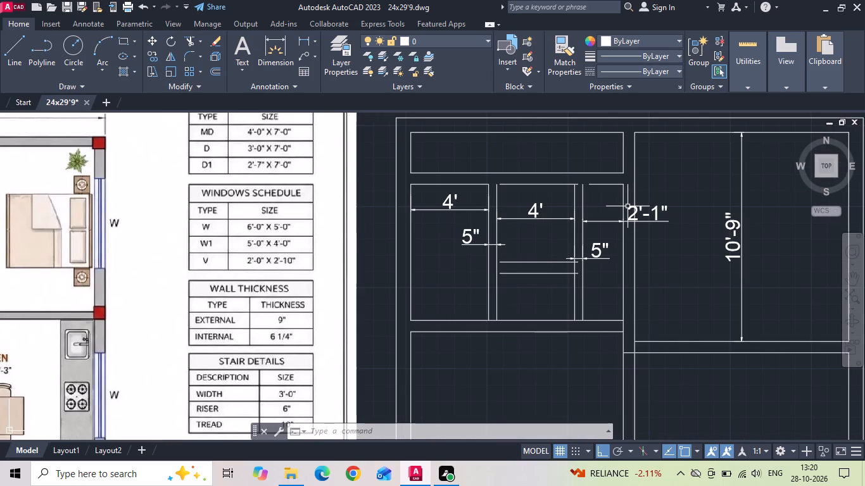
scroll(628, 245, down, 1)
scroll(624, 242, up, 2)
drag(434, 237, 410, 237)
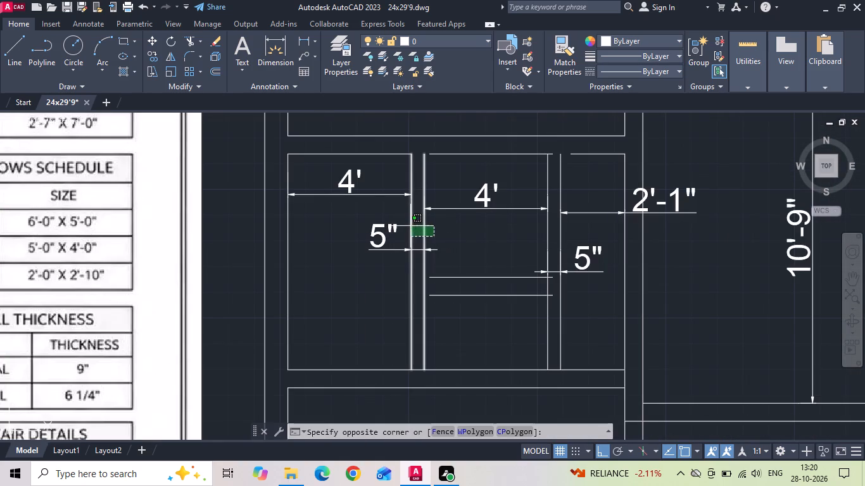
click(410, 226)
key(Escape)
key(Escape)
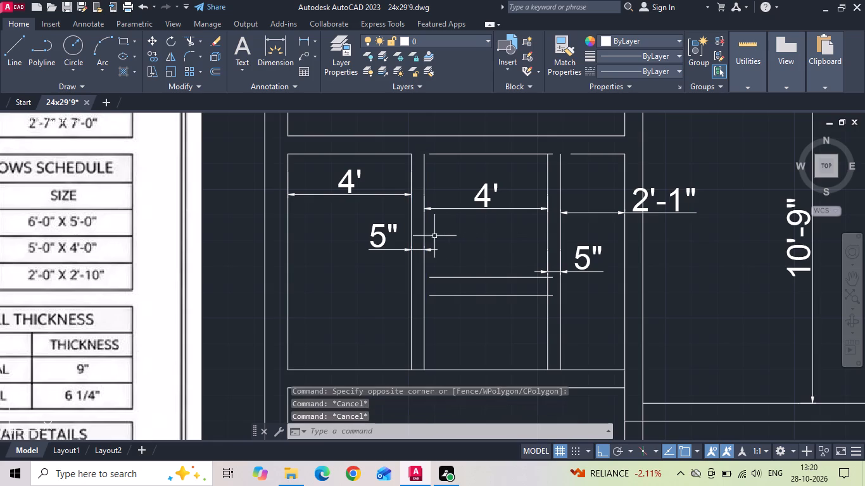
Move the WC-side line of the bath–WC partition 1" toward the bath.
click(433, 236)
click(421, 225)
right_click(439, 232)
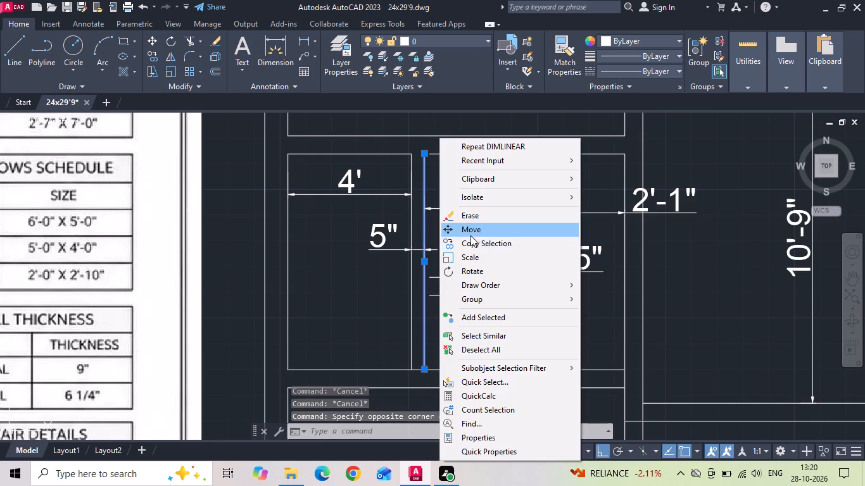
click(470, 235)
click(708, 275)
text(1)
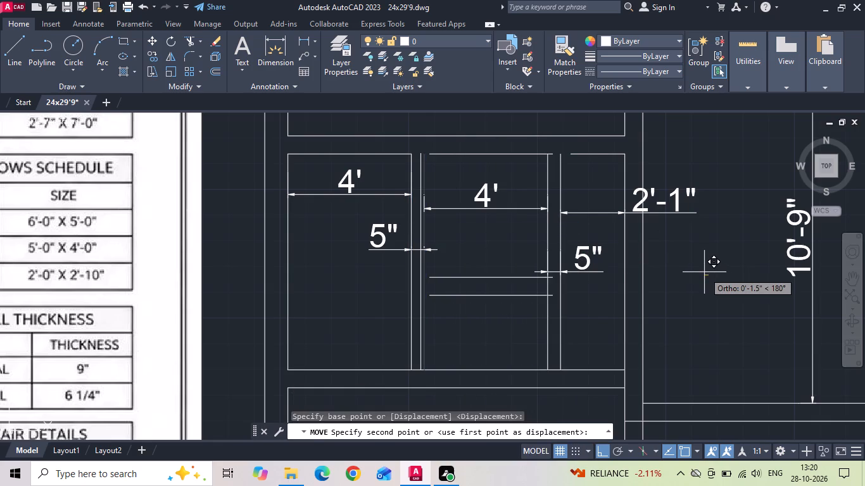
key(space)
Move both lines of the WC–wash partition 1" toward the WC.
click(565, 234)
click(530, 233)
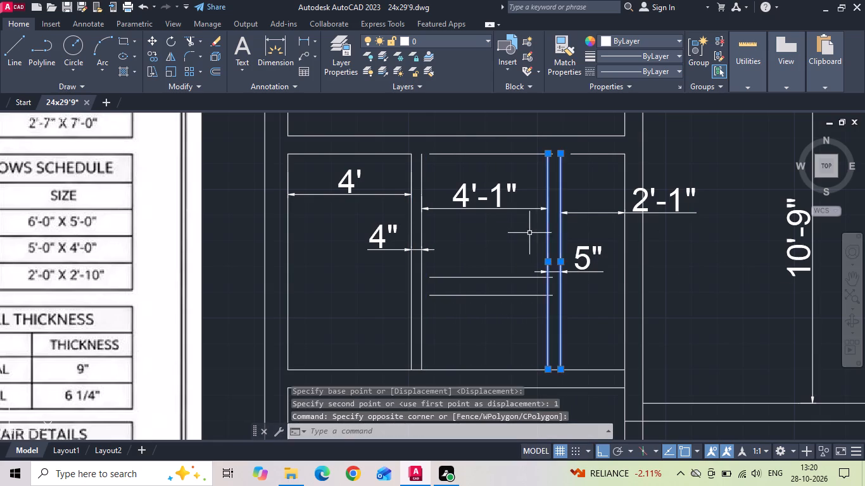
right_click(529, 233)
click(563, 245)
click(699, 251)
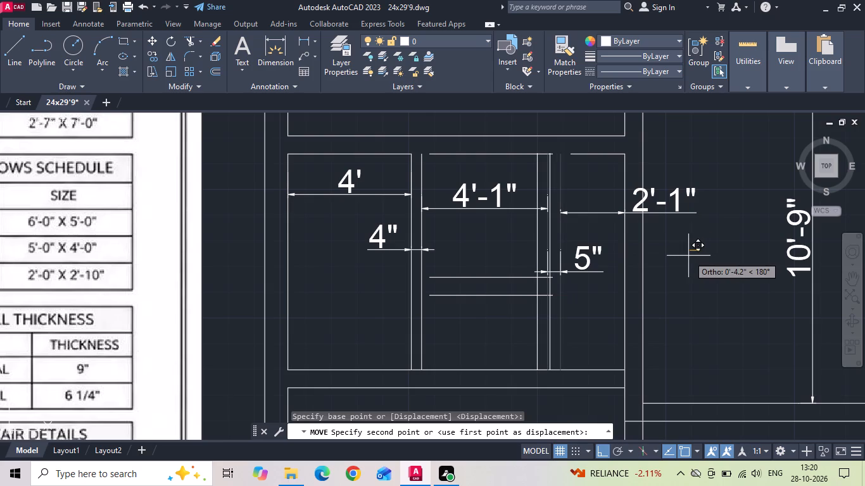
text(1)
key(space)
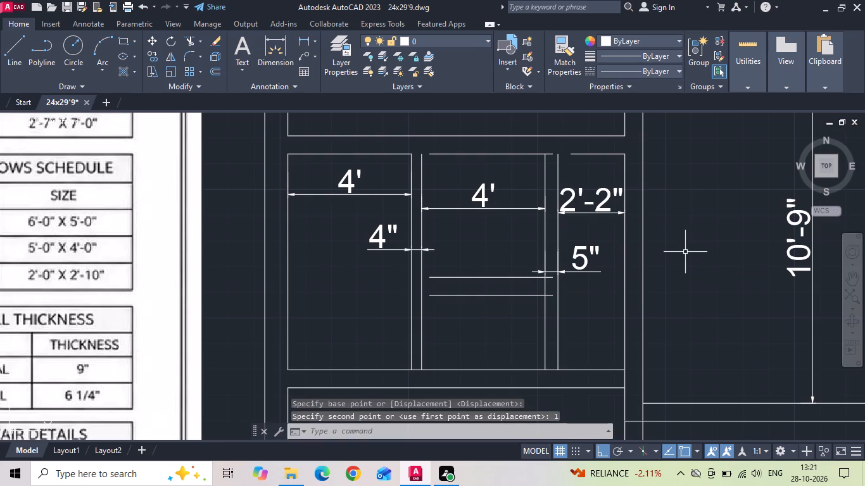
Move the wash-side line of the WC–wash partition 1" toward the WC.
click(559, 228)
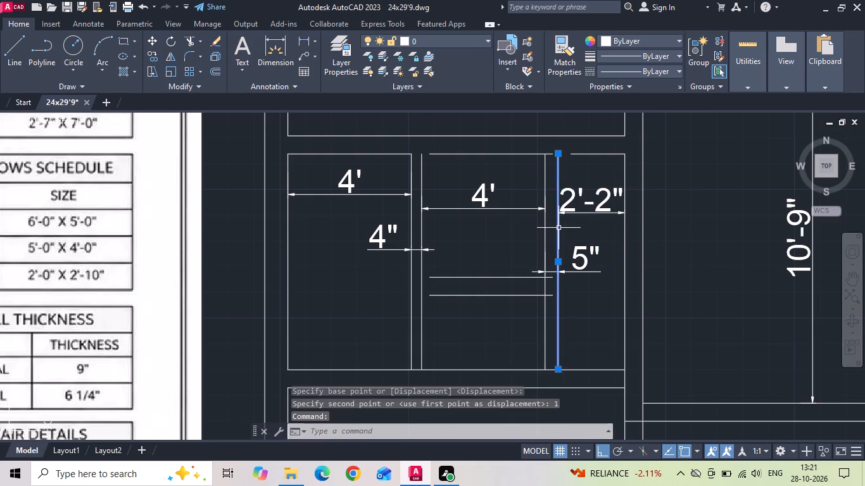
right_click(559, 228)
click(596, 229)
drag(705, 261, 687, 265)
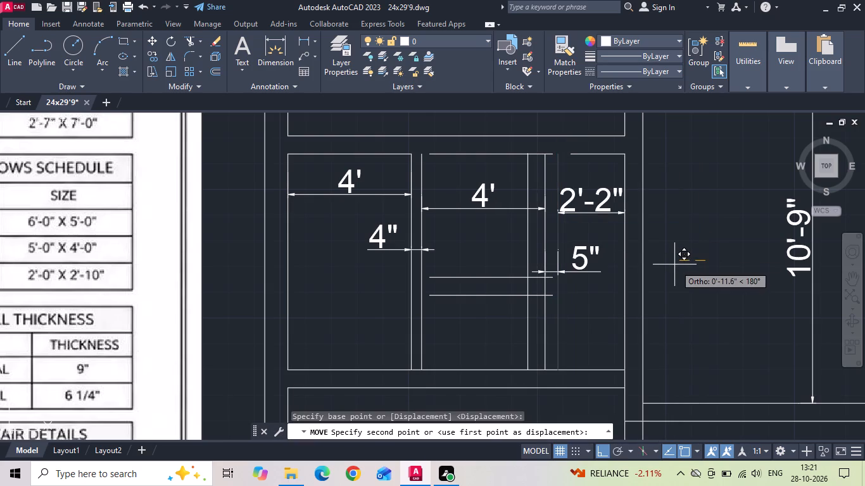
text(1)
key(space)
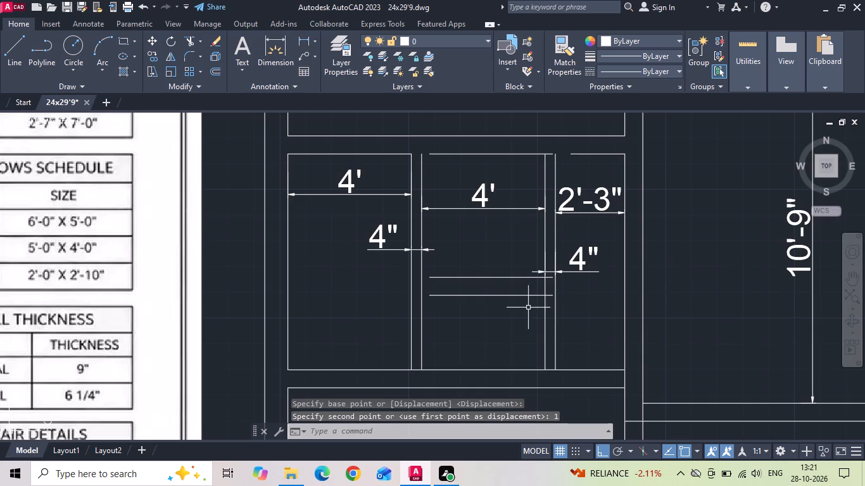
Move the lower line of the WC's bottom wall 3" up toward the WC.
middle_click(521, 304)
click(519, 289)
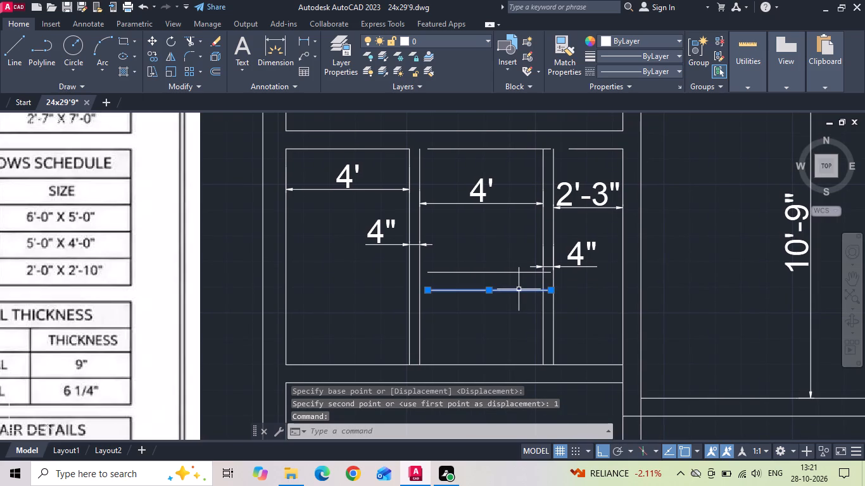
right_click(519, 289)
click(545, 234)
click(597, 309)
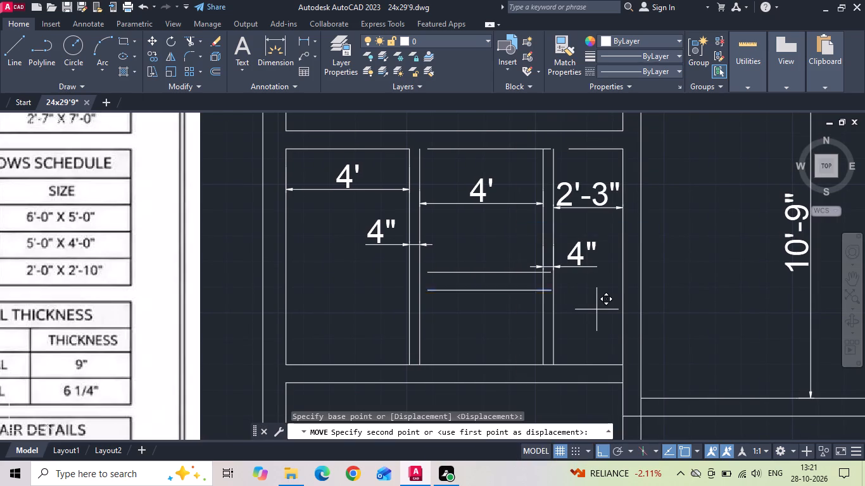
key(3)
key(space)
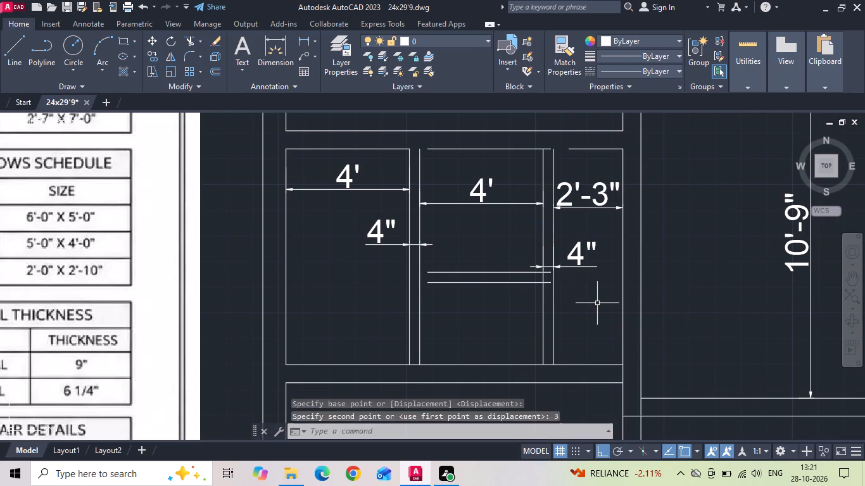
Fillet the open upper corners of the WC and wash, joining their top wall lines to the partition lines at zero radius.
scroll(597, 303, down, 2)
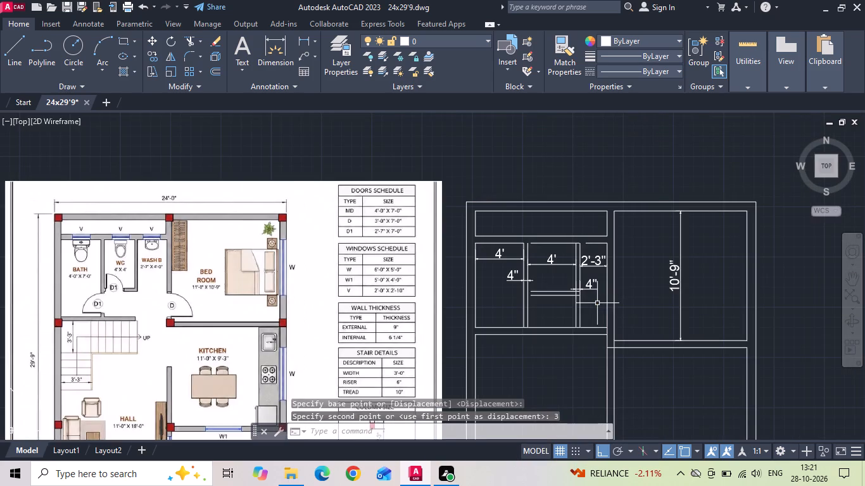
scroll(560, 252, up, 1)
text(f)
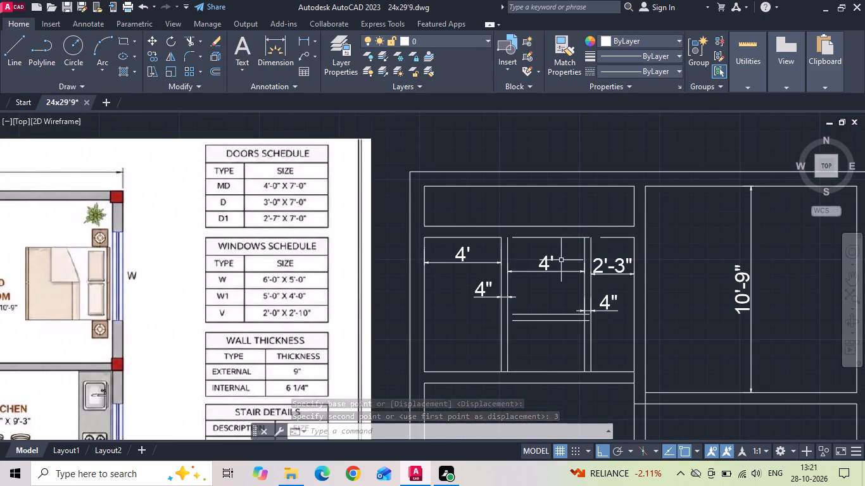
key(space)
click(508, 249)
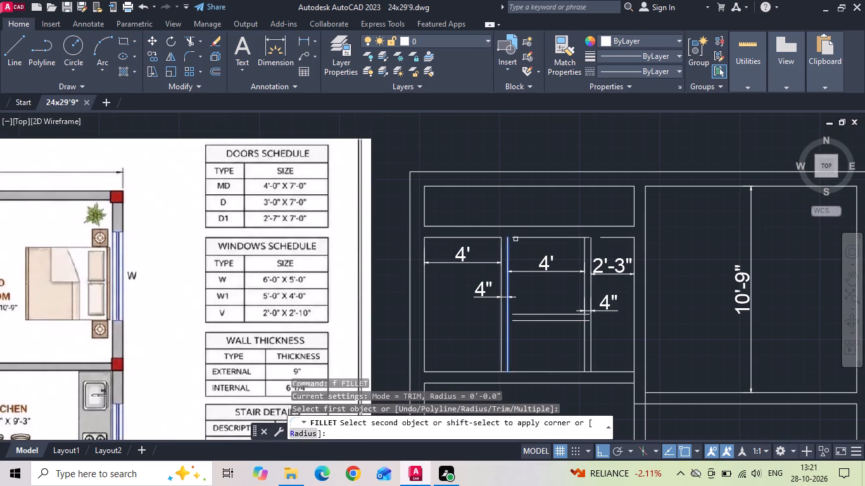
click(517, 237)
key(space)
click(590, 243)
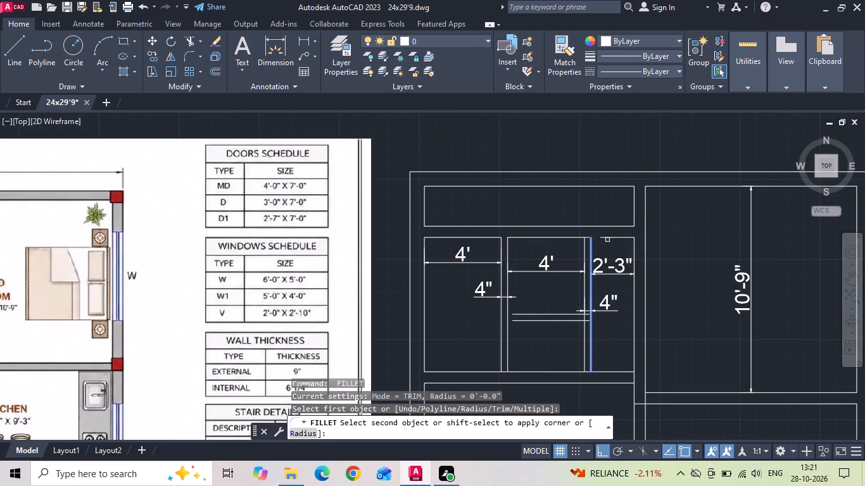
click(609, 236)
key(space)
click(579, 236)
click(585, 249)
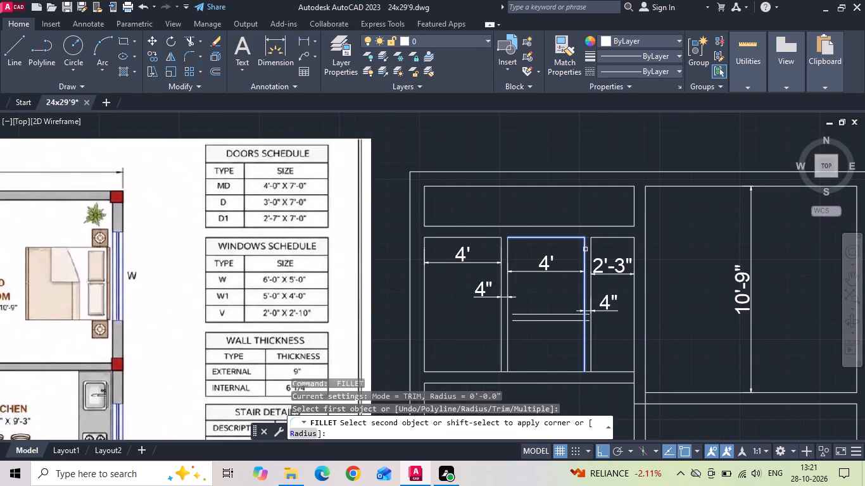
key(Escape)
Extend both lines of the WC's bottom wall to the bath–WC partition.
text(ex)
key(space)
key(space)
scroll(546, 309, down, 1)
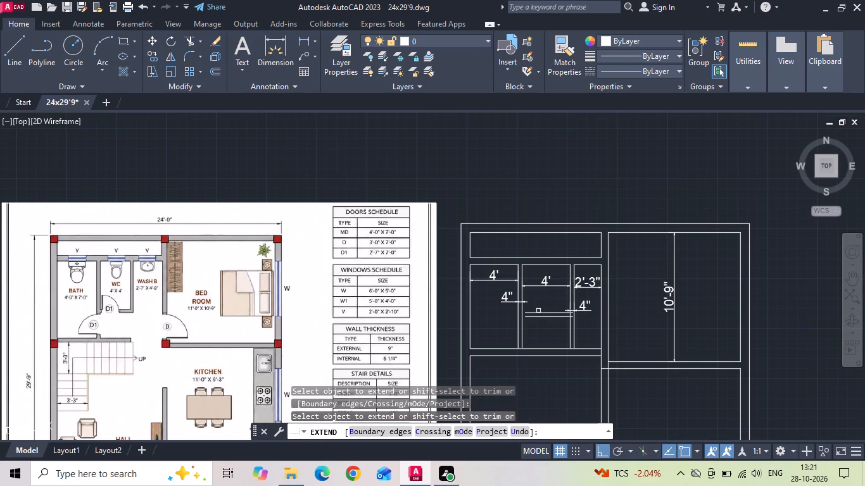
click(531, 311)
click(533, 324)
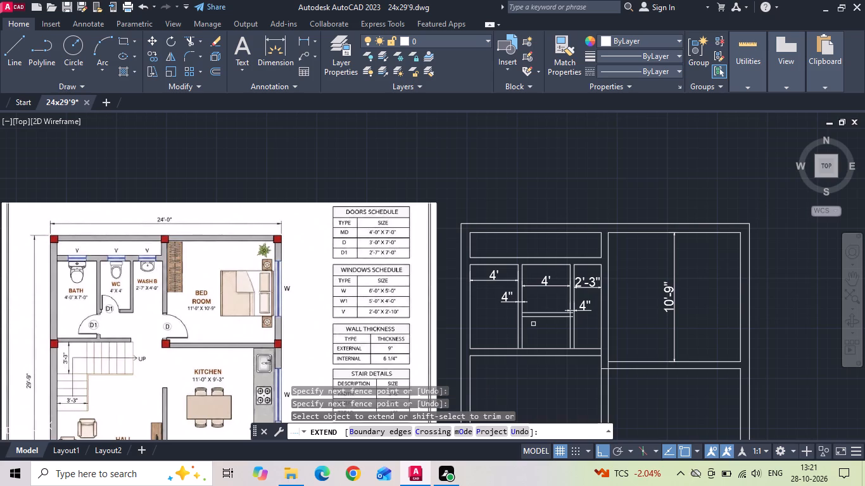
key(Escape)
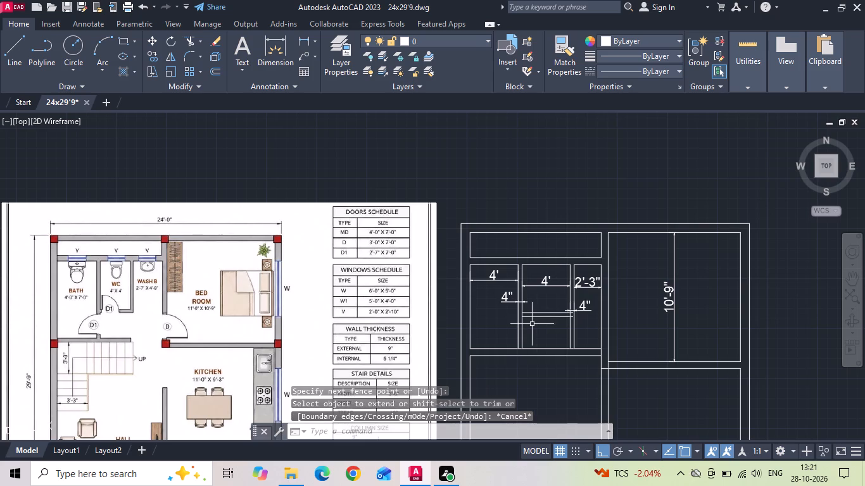
Extend the wash-side line of the WC–wash partition down to the lower line of the wall above the hall.
key(e)
key(Escape)
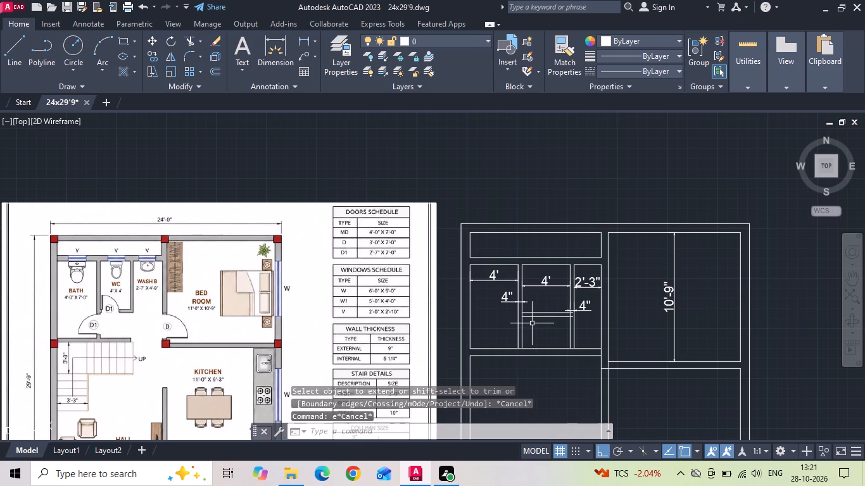
text(ex)
key(space)
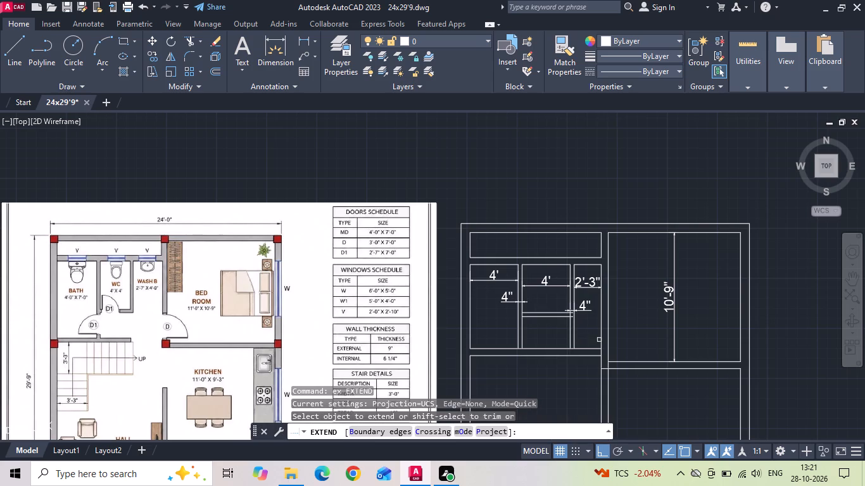
click(574, 336)
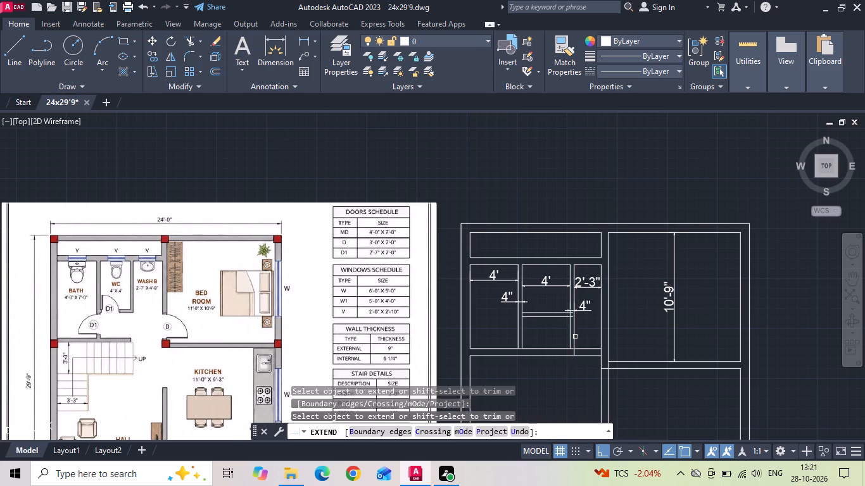
middle_drag(509, 354, 498, 328)
key(Escape)
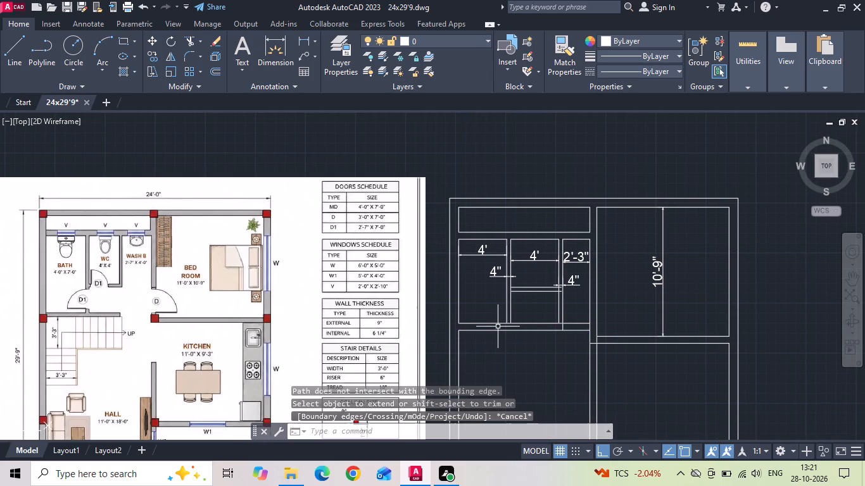
Trim both lines of the wall between the wash and the hall to open the passage beside the WC–wash partition.
text(tr)
key(space)
key(space)
drag(579, 337, 574, 318)
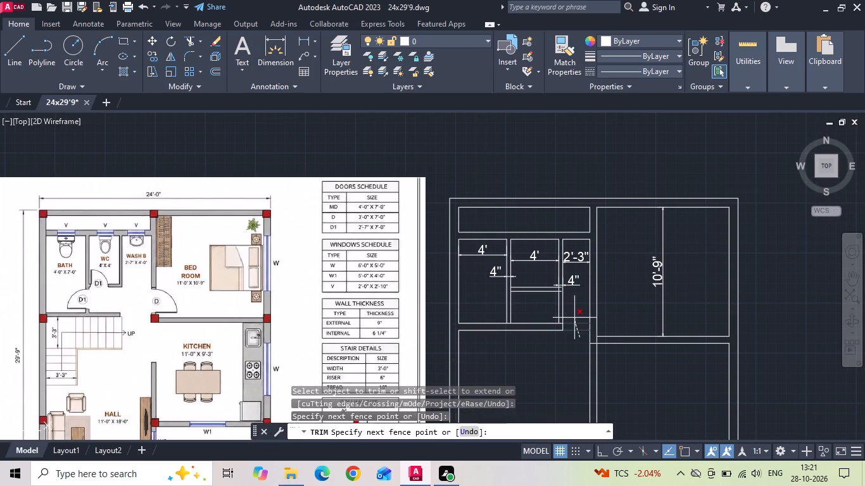
key(Escape)
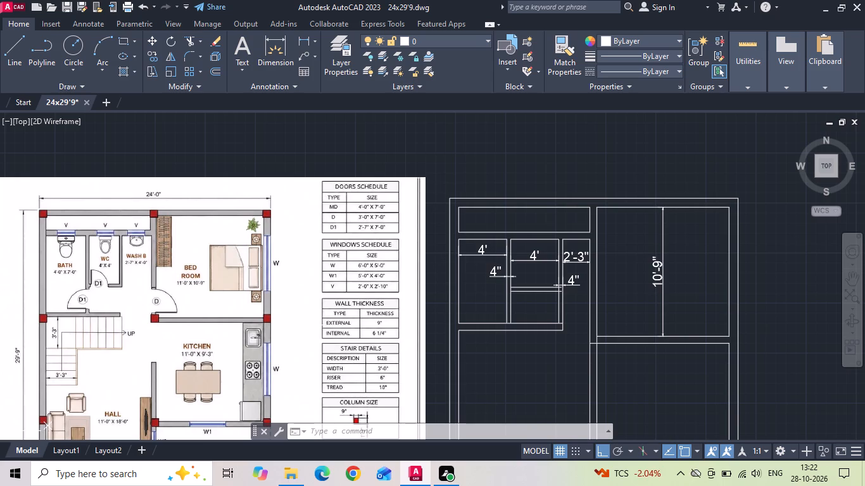
Save the drawing.
key(ctrl+s)
key(ctrl+s)
key(ctrl+s)
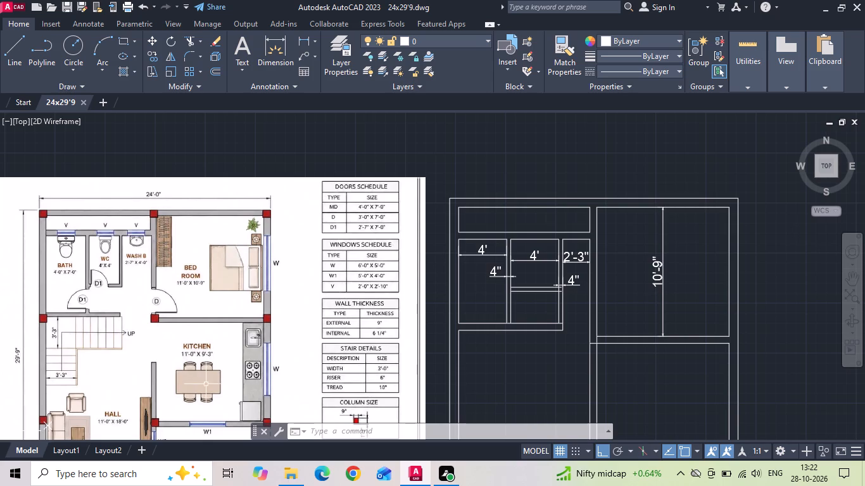
Examine the bath, WC, wash, stair and kitchen layout on the reference plan and compare it with the drafted walls.
scroll(156, 304, up, 1)
middle_drag(63, 246, 233, 182)
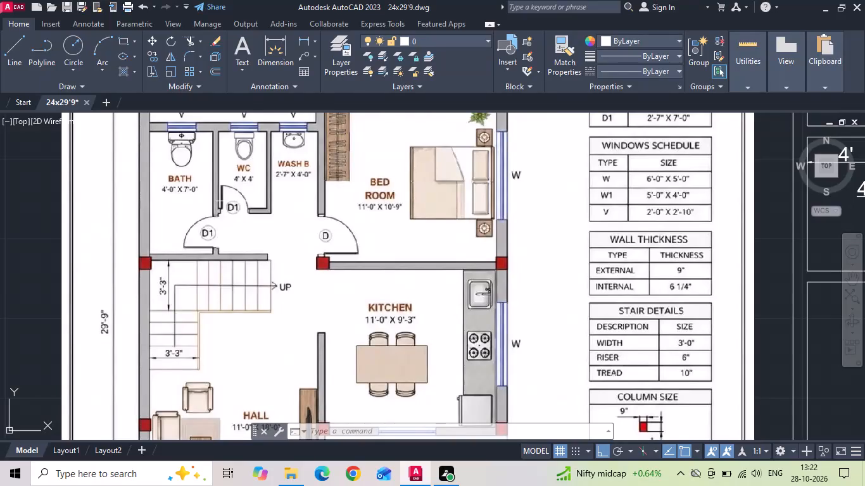
scroll(237, 201, down, 1)
scroll(237, 201, up, 1)
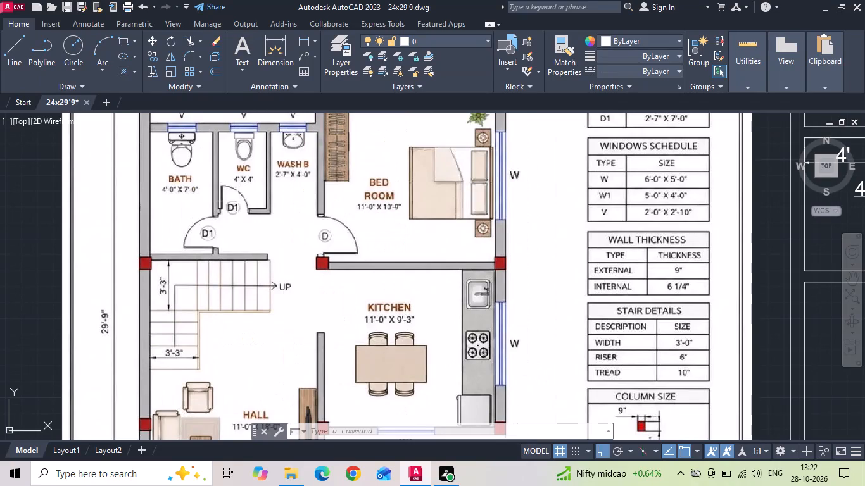
scroll(237, 201, down, 3)
scroll(228, 242, up, 2)
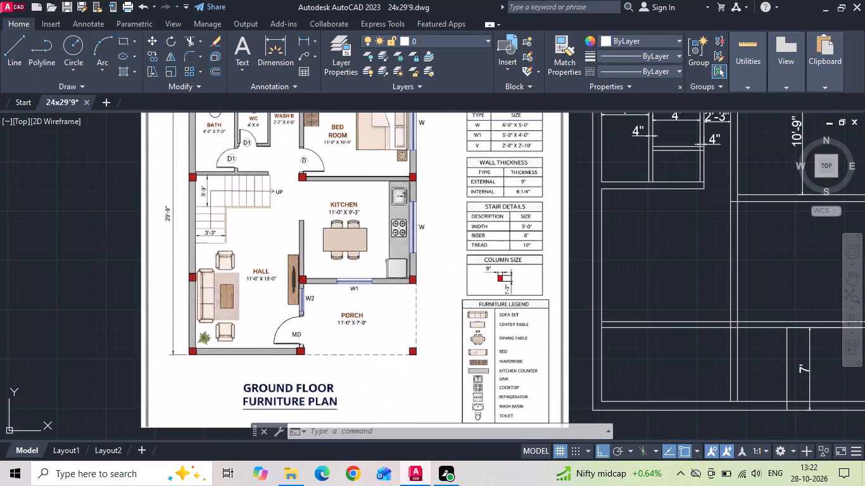
scroll(203, 165, up, 1)
middle_drag(213, 140, 216, 151)
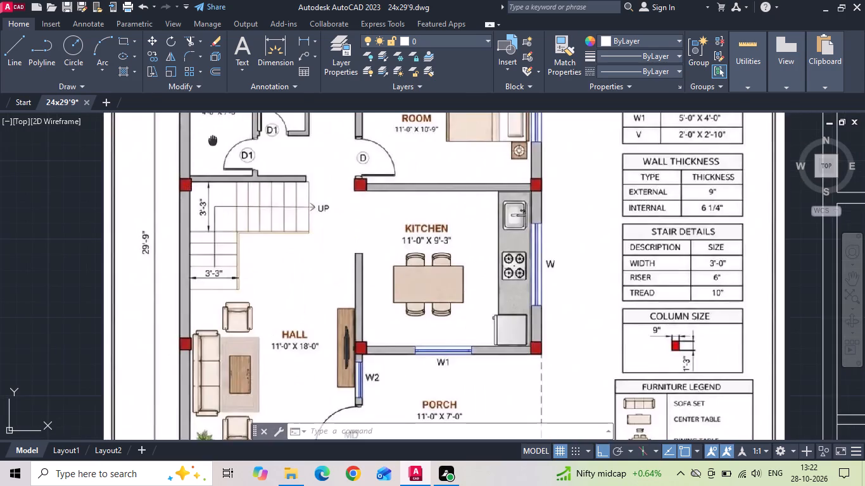
middle_drag(216, 151, 220, 282)
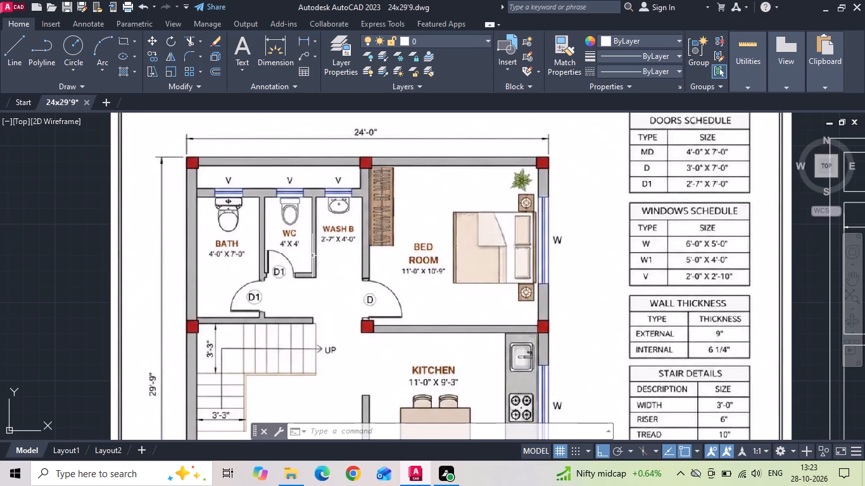
scroll(215, 230, down, 3)
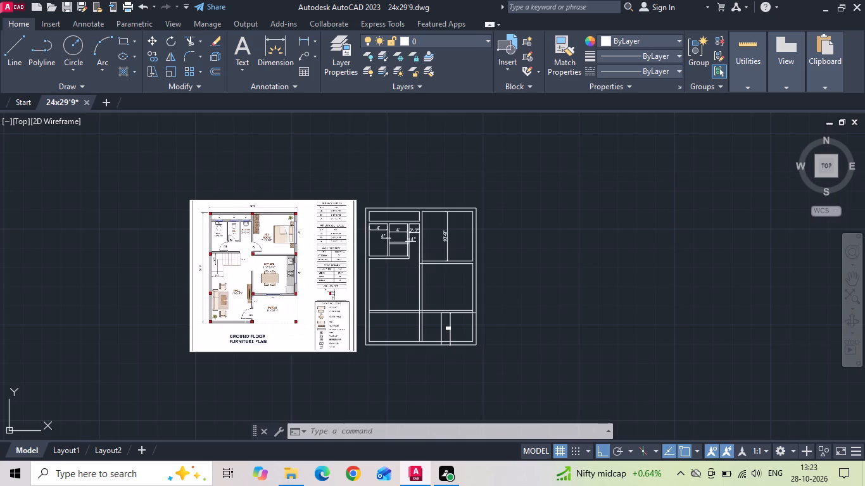
Add a linear dimension across the hall's clear width, from the outer wall's inner face to the central wall.
scroll(238, 292, up, 2)
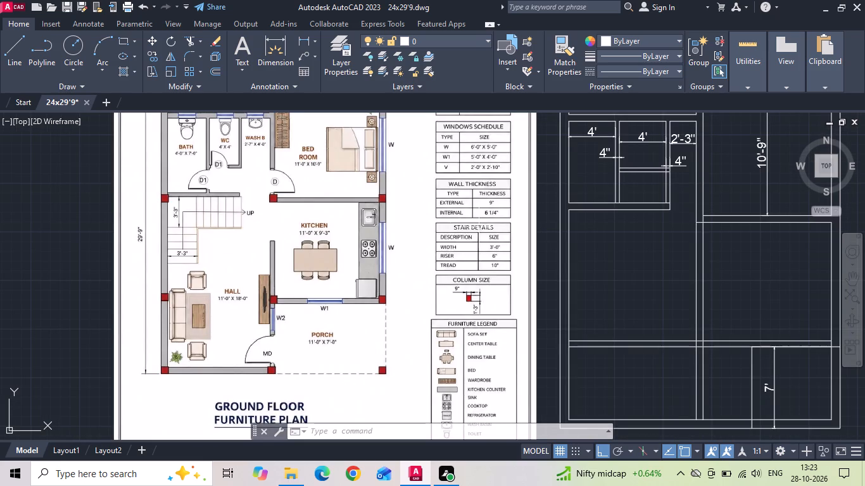
middle_drag(473, 237, 424, 274)
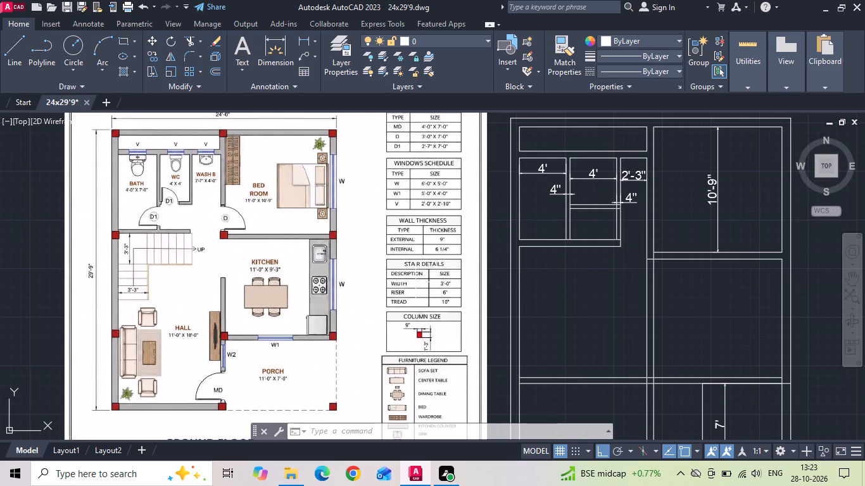
click(306, 42)
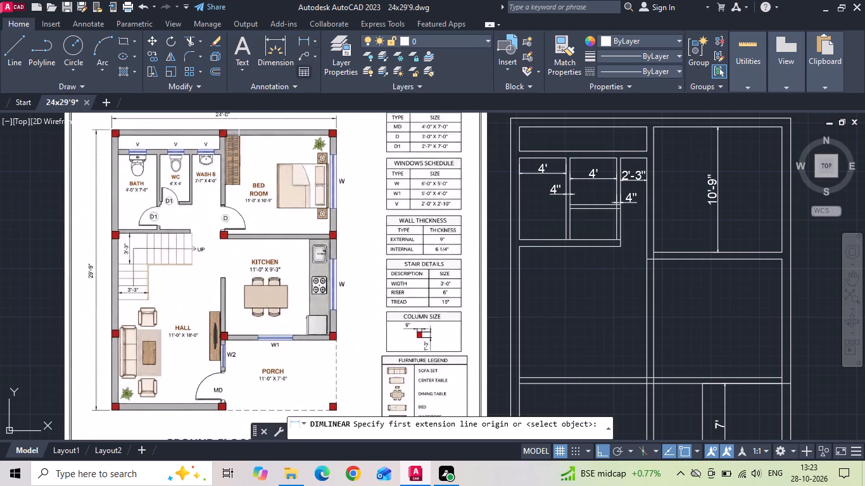
middle_drag(373, 254, 346, 209)
drag(490, 312, 495, 315)
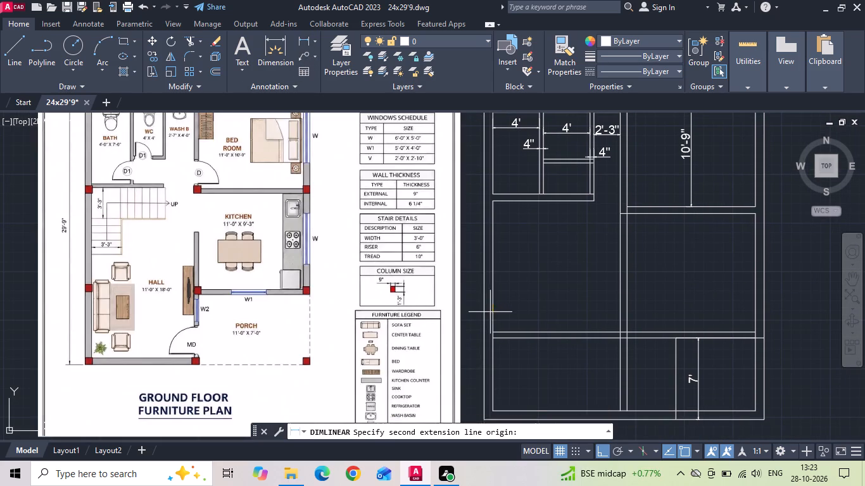
drag(495, 315, 498, 317)
click(619, 308)
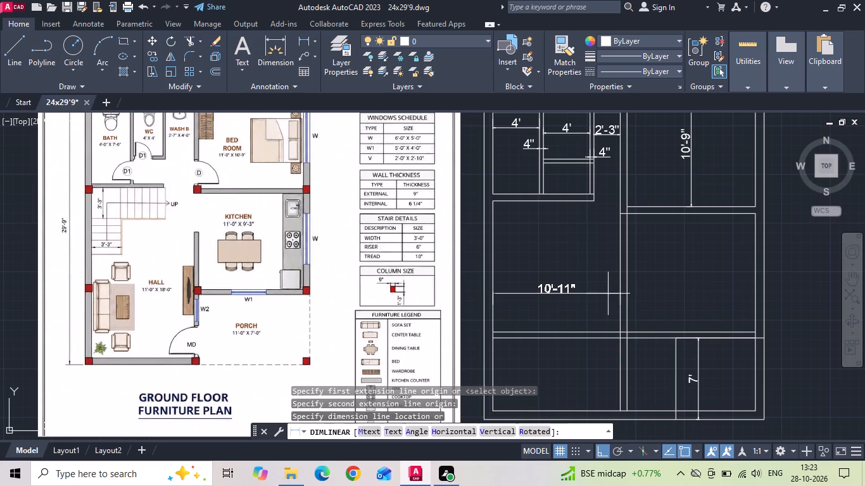
click(607, 291)
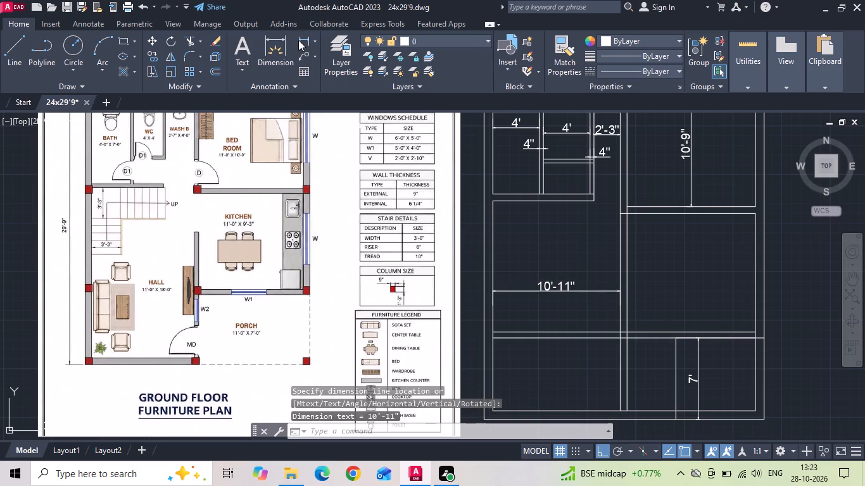
Add a linear dimension across the kitchen's clear width, from the central wall to the outer wall's inner face.
drag(301, 40, 306, 61)
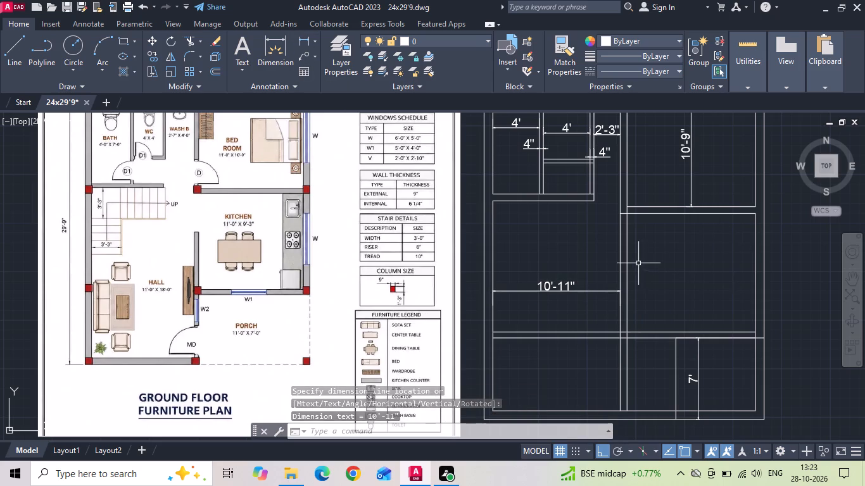
click(302, 37)
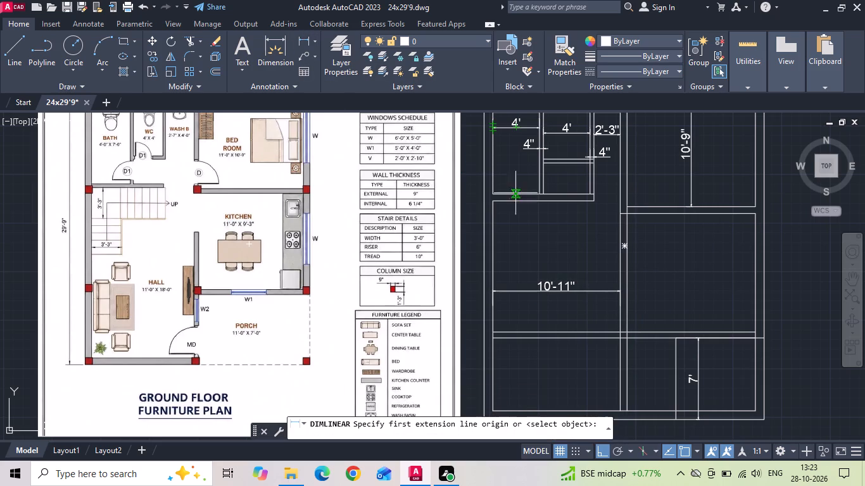
click(629, 280)
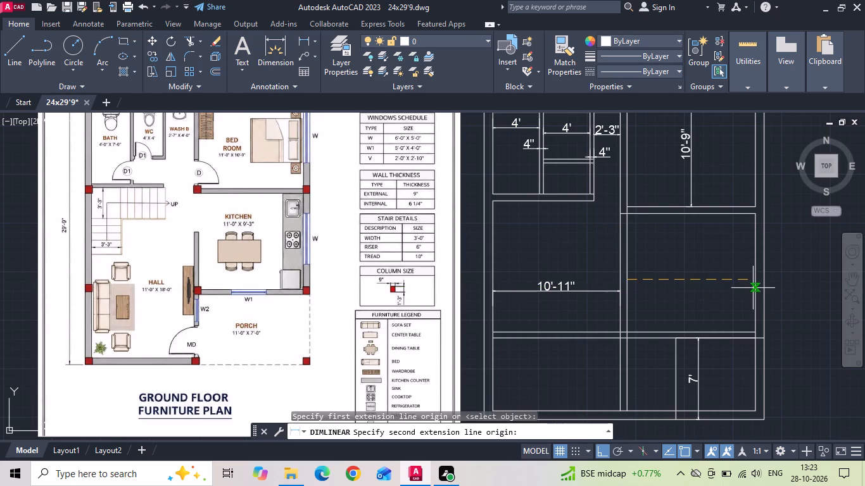
click(755, 279)
click(744, 297)
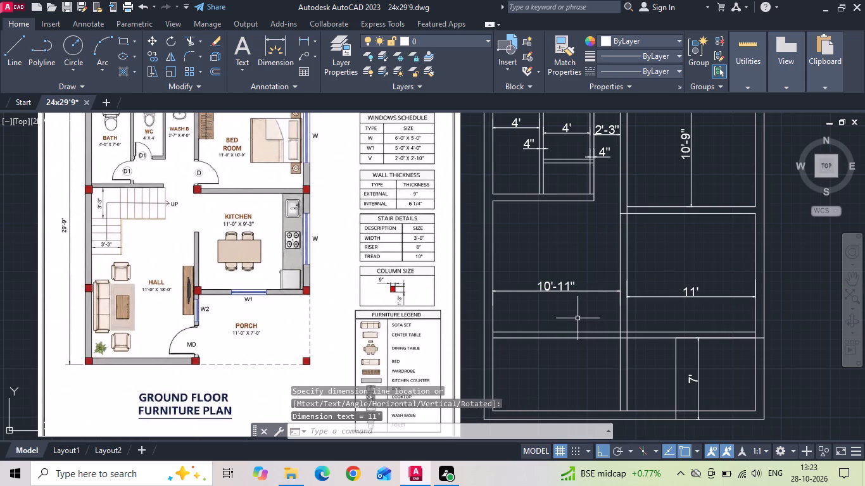
Move the hall-side line of the central wall 1" toward the kitchen.
click(619, 244)
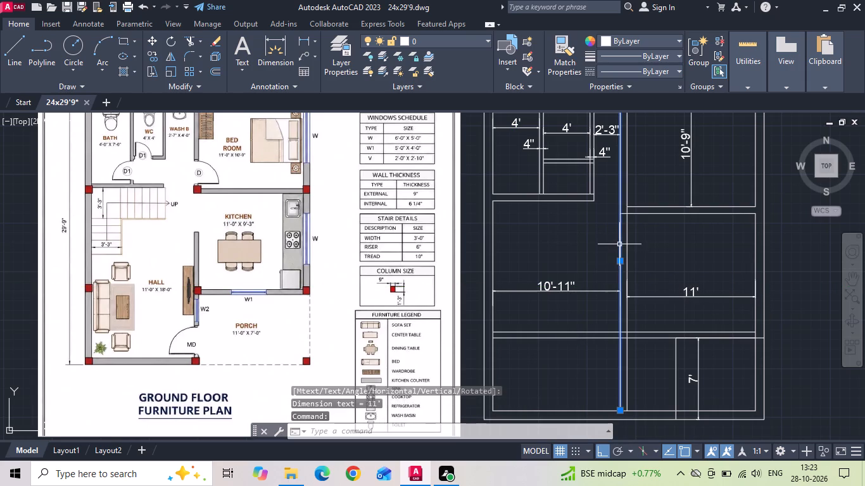
right_click(619, 244)
click(652, 234)
click(660, 242)
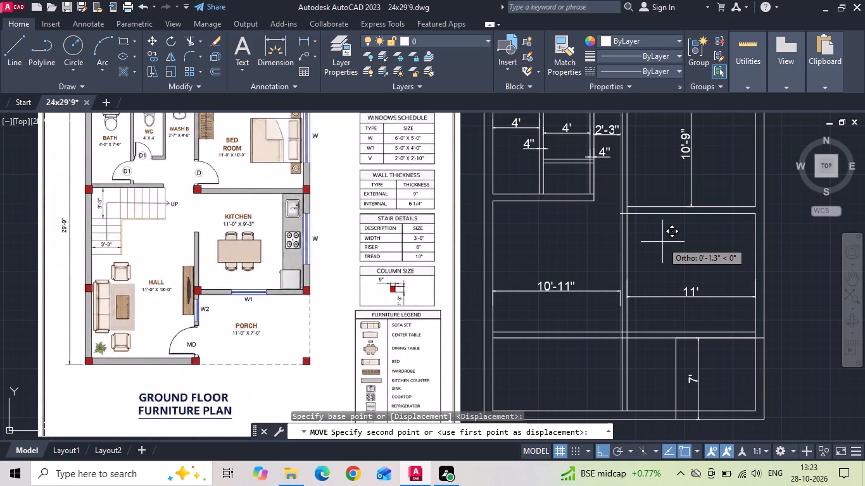
text(1)
key(space)
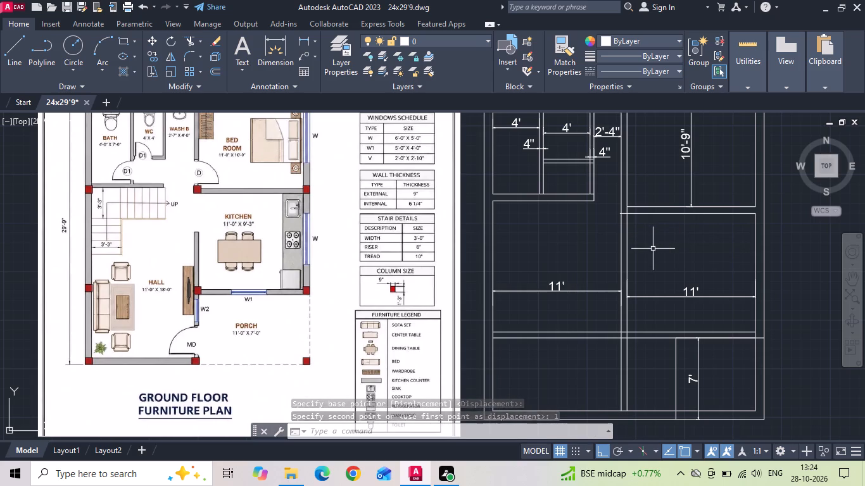
Save the drawing.
middle_drag(652, 270, 635, 296)
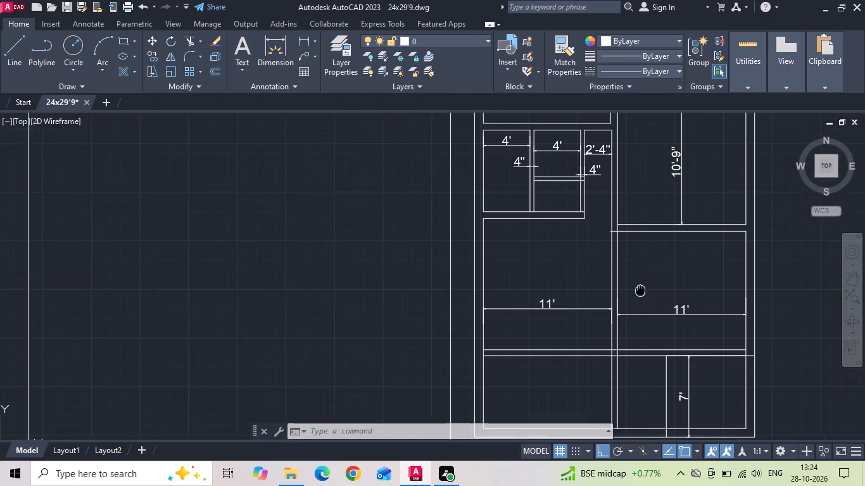
middle_drag(635, 296, 633, 297)
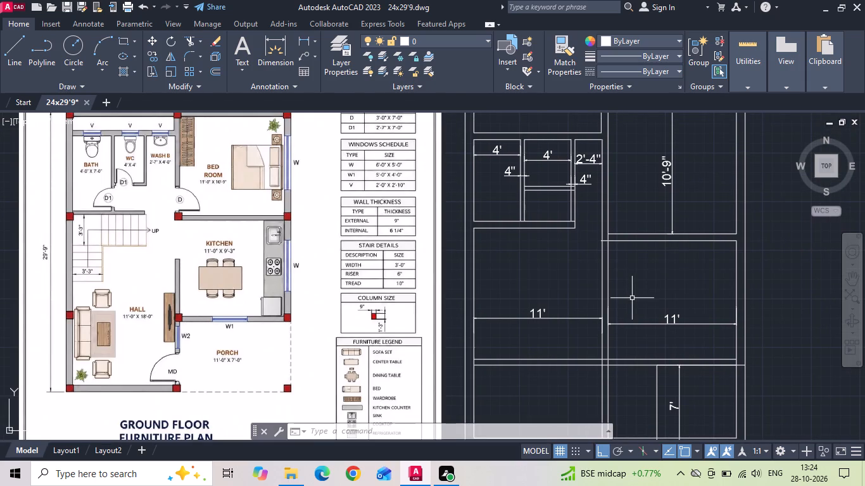
key(ctrl+s)
key(ctrl+s)
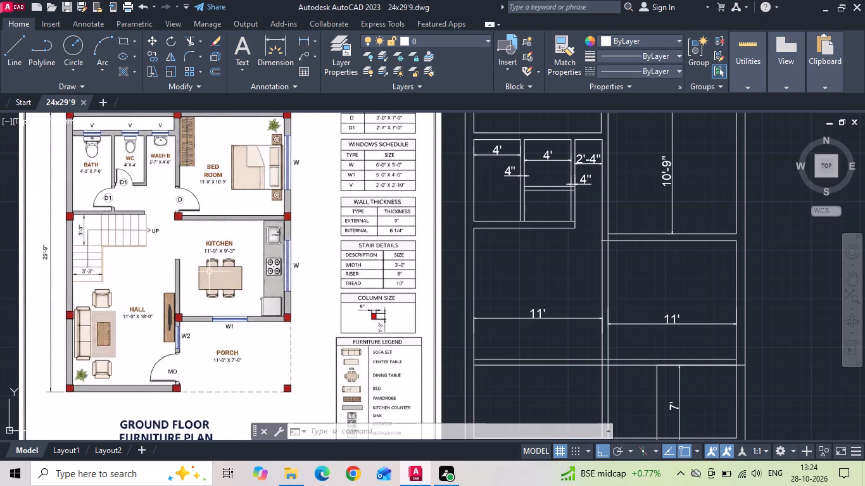
Move the WC-side line of the bath–WC partition 1.5" toward the bath.
middle_drag(212, 283, 217, 330)
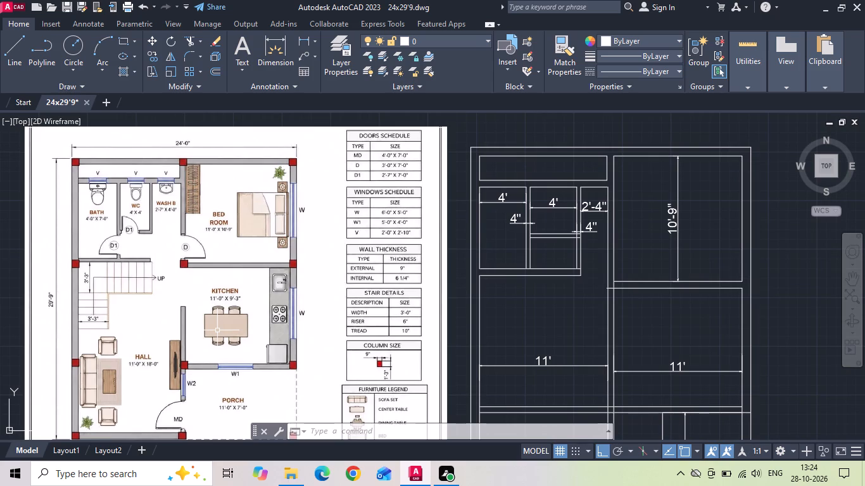
scroll(96, 207, up, 1)
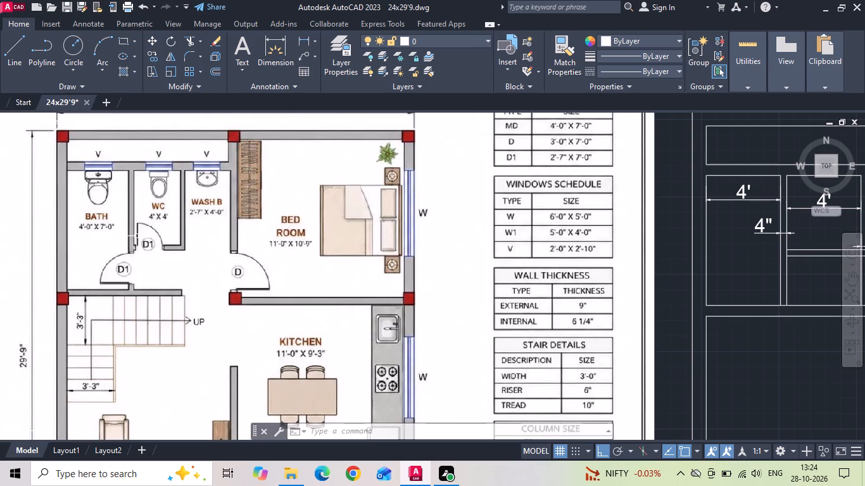
middle_drag(145, 334, 141, 308)
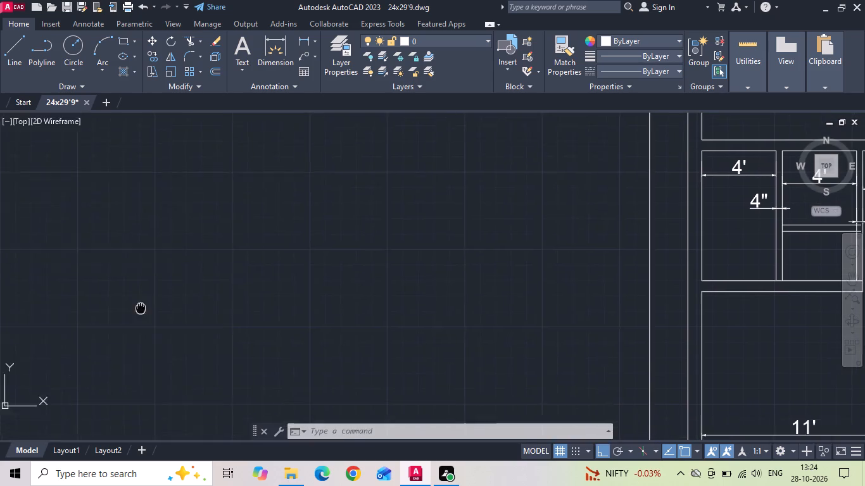
scroll(141, 308, down, 1)
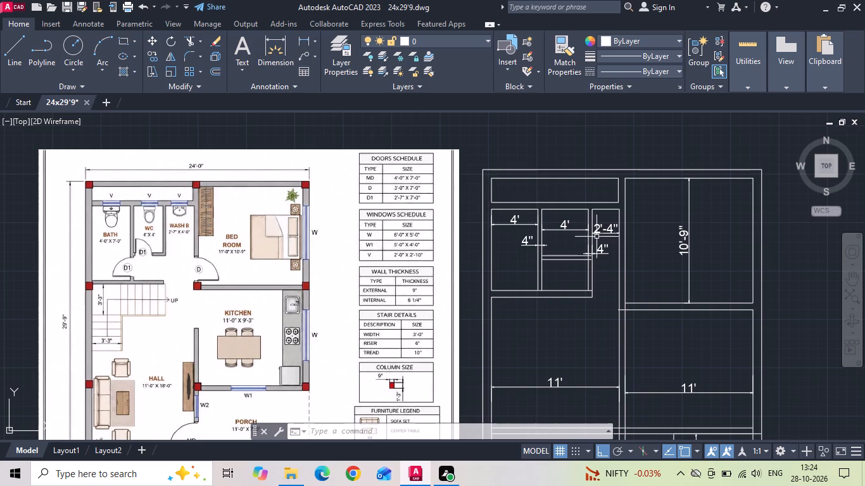
scroll(597, 231, up, 2)
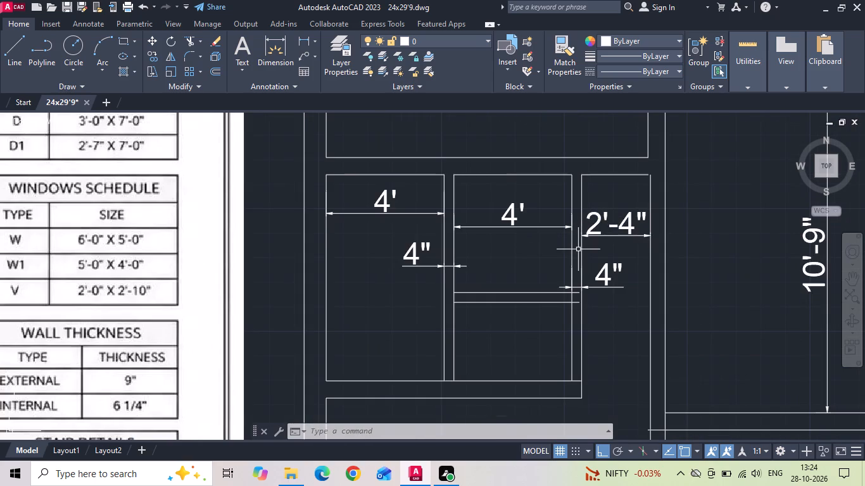
click(455, 247)
right_click(454, 247)
click(481, 234)
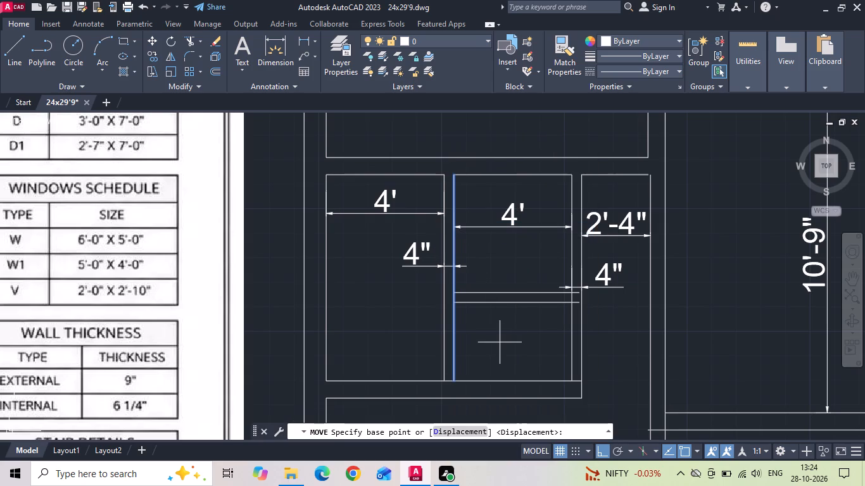
drag(501, 343, 490, 341)
text(1.5)
key(Return)
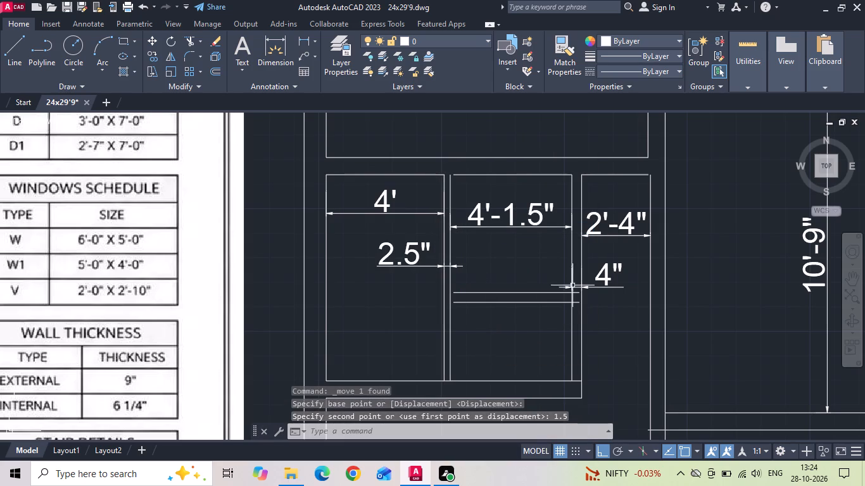
Move the wash-side line of the WC–wash partition 1.5" toward the WC.
click(583, 242)
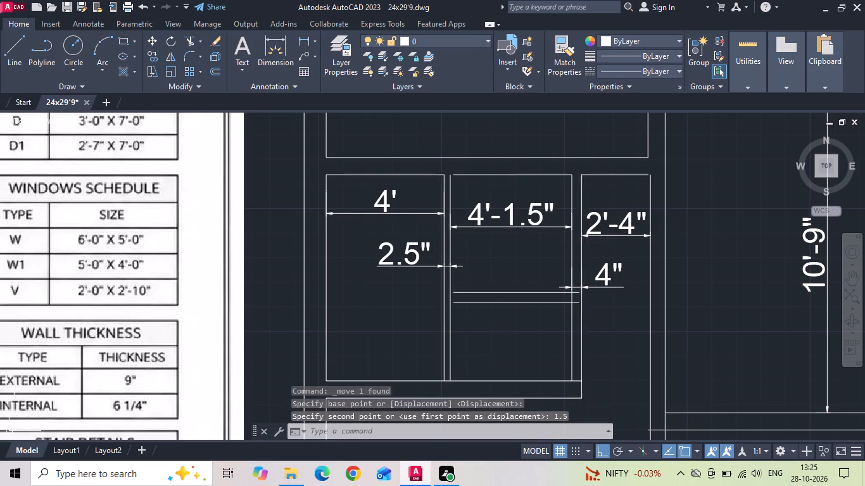
right_click(583, 242)
click(621, 234)
click(521, 336)
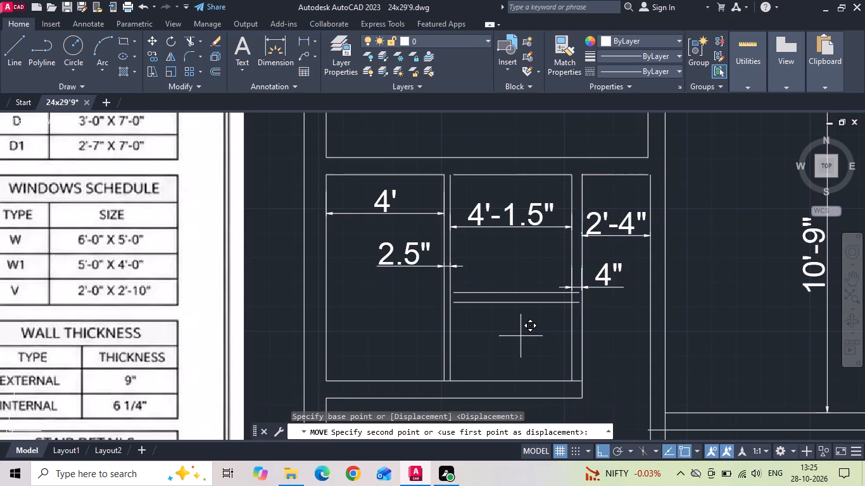
text(1.5)
key(Return)
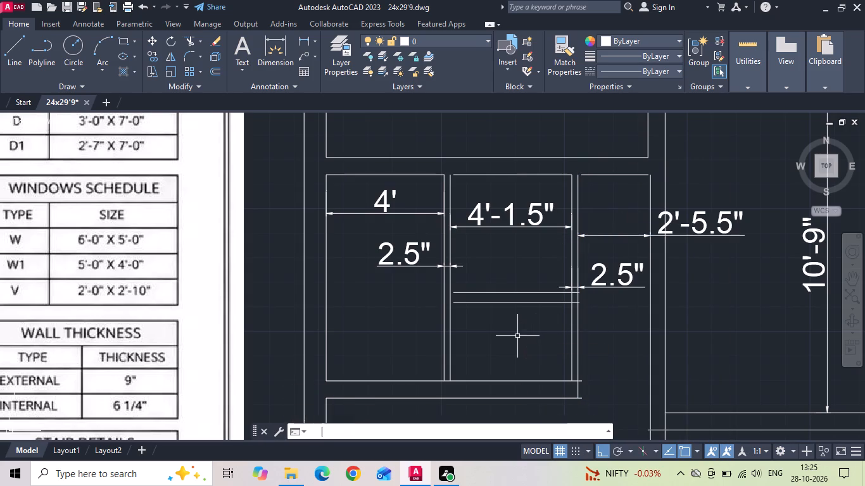
Move both lines of the WC–wash partition together 1.5" toward the bath.
click(588, 196)
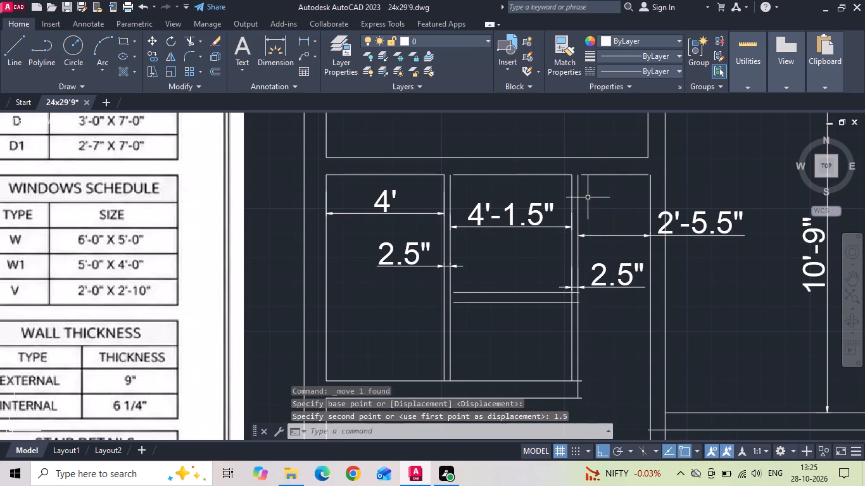
click(567, 191)
right_click(567, 191)
click(591, 246)
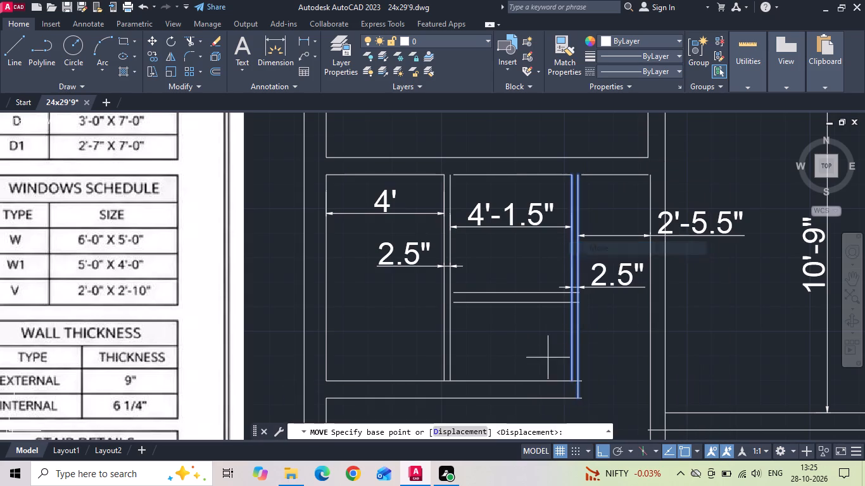
drag(545, 358, 496, 348)
text(1.5)
key(Return)
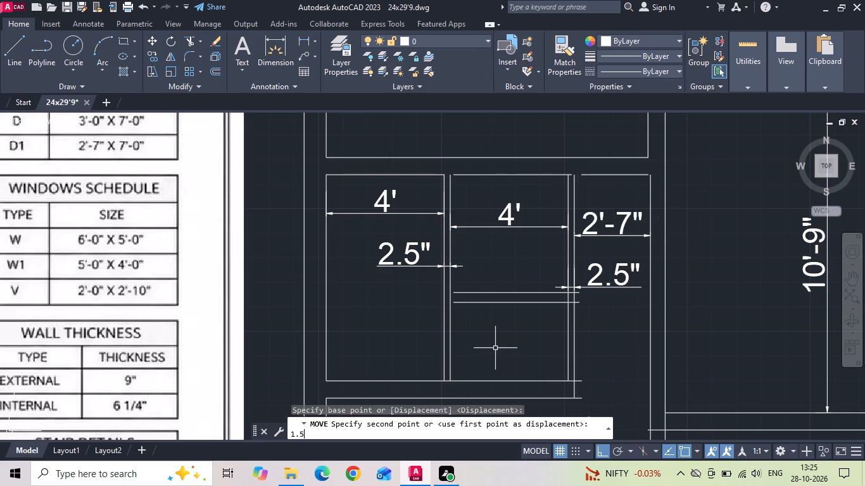
Move the lower line of the WC's bottom wall 1.5" up toward the WC.
click(491, 304)
click(489, 299)
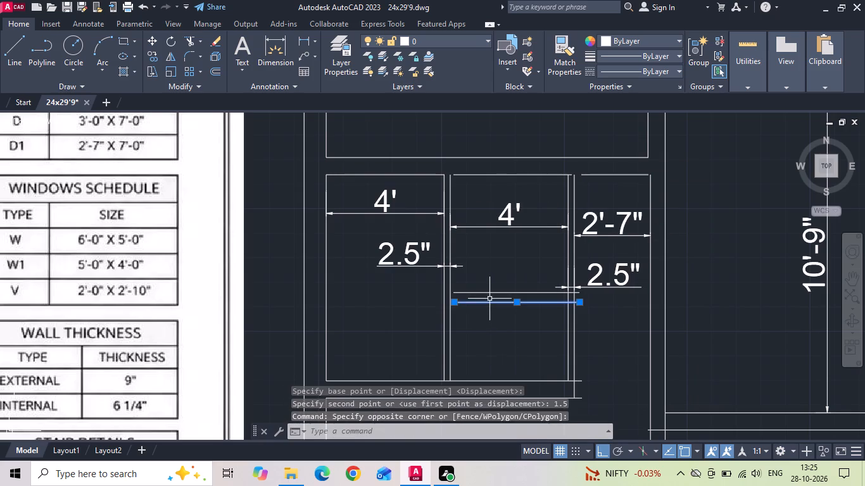
right_click(490, 275)
click(520, 230)
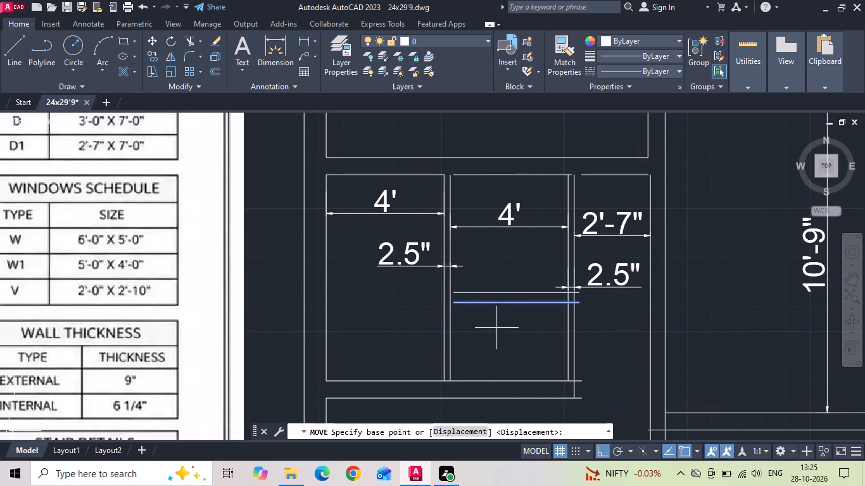
drag(496, 336, 494, 329)
text(1.5)
key(Return)
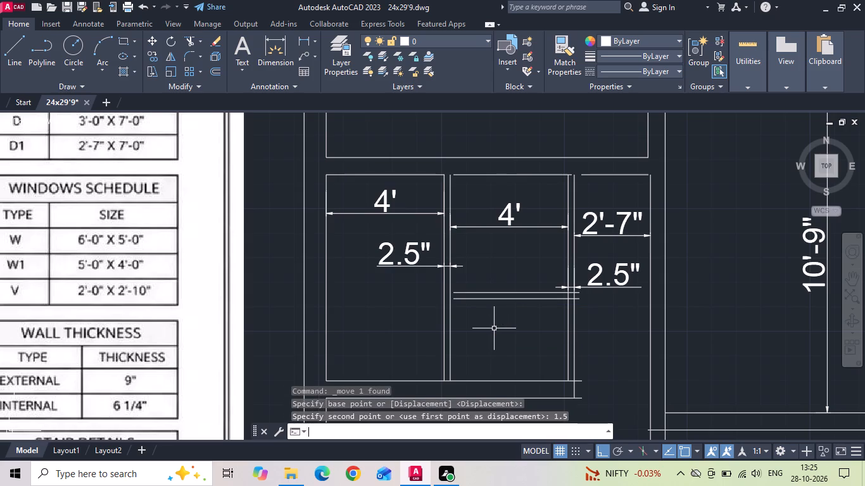
Extend both lines of the WC's bottom wall to meet the bath–WC partition.
text(ex)
key(space)
drag(473, 287, 470, 307)
key(Escape)
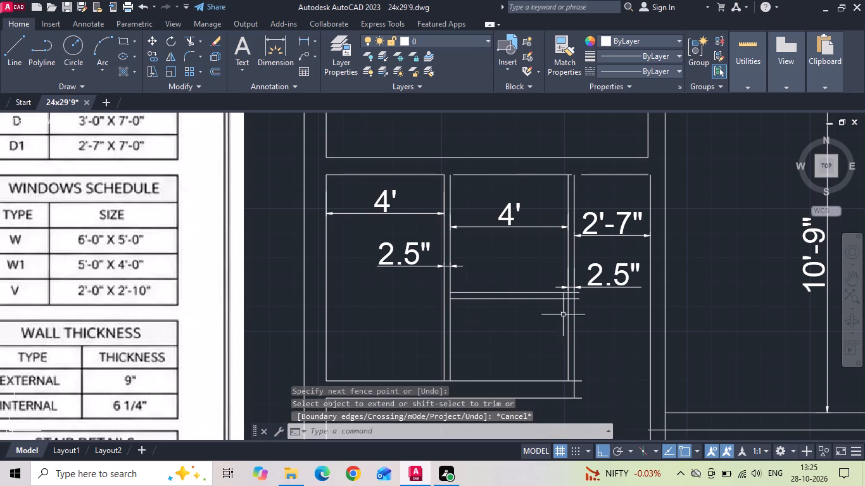
Delete the room-width and partition-thickness dimensions in the bath, WC and wash areas.
drag(619, 179, 602, 283)
click(602, 299)
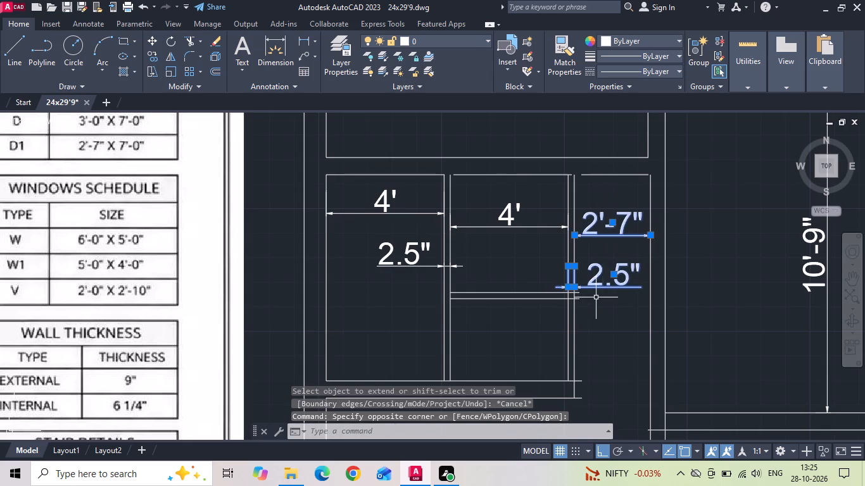
key(Delete)
drag(529, 232, 512, 233)
click(500, 206)
key(Delete)
drag(422, 204, 404, 270)
click(386, 305)
key(Delete)
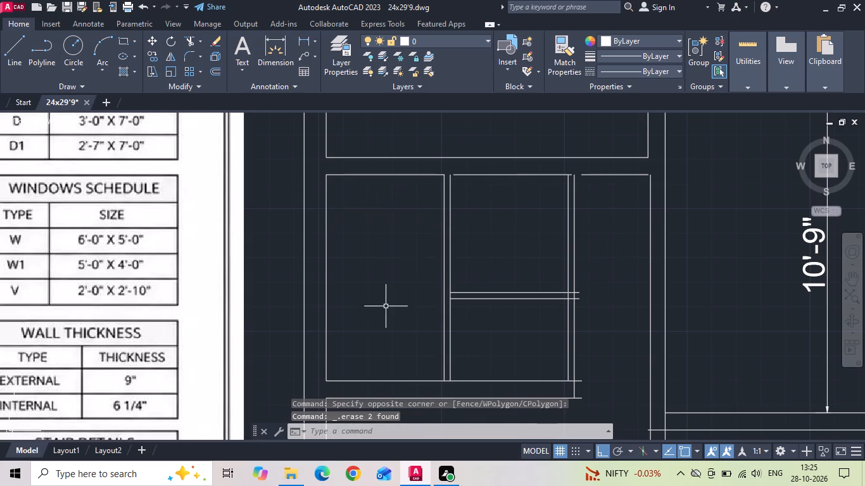
Fillet the WC's two top corners and the wash area's corner at the WC–wash partition into square corners.
text(f)
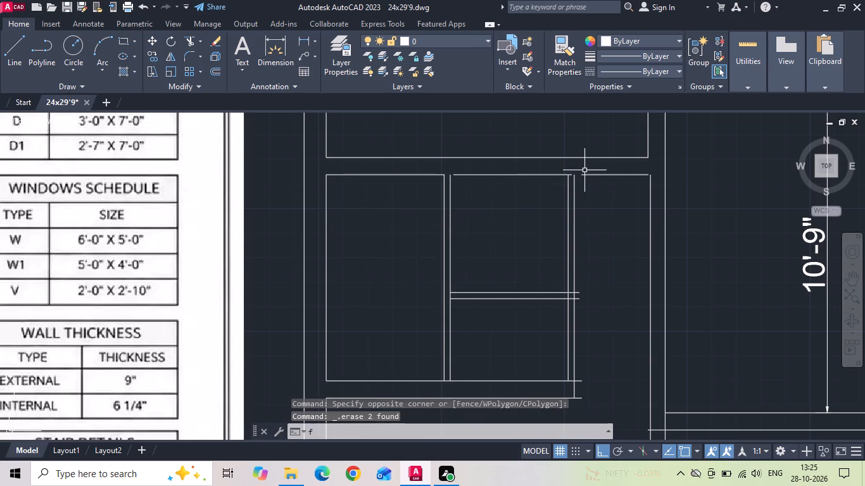
key(space)
click(546, 172)
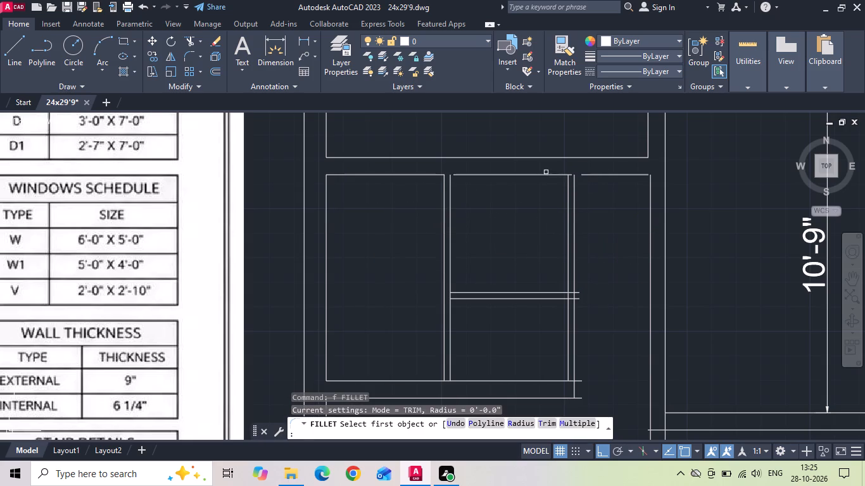
click(561, 175)
click(568, 188)
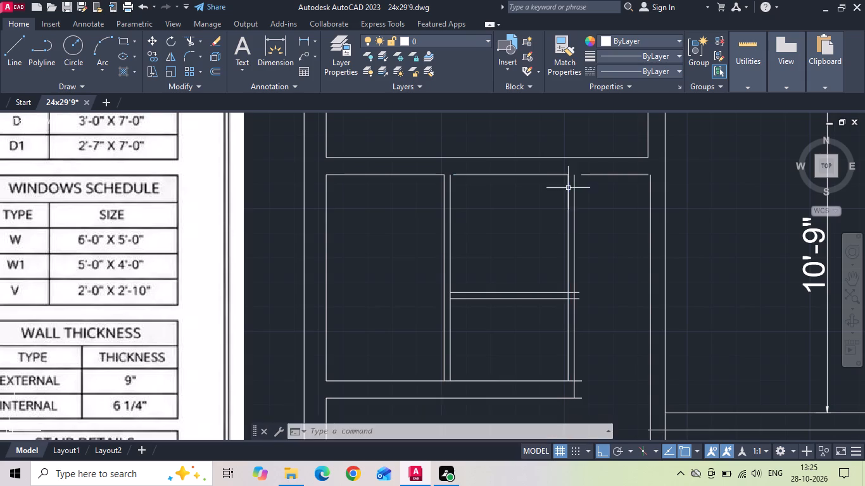
key(space)
click(574, 203)
click(581, 175)
key(space)
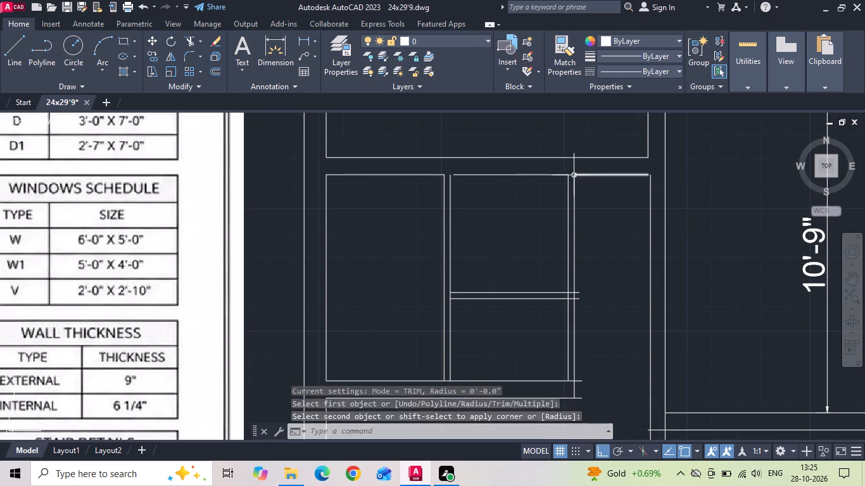
click(448, 185)
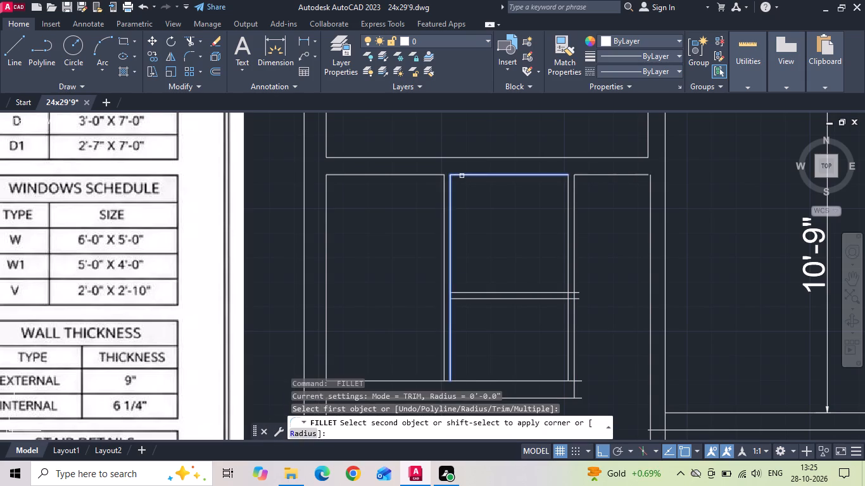
click(462, 176)
Add a vertical linear dimension for the hall's length from its top wall line to its bottom wall line.
scroll(483, 207, down, 2)
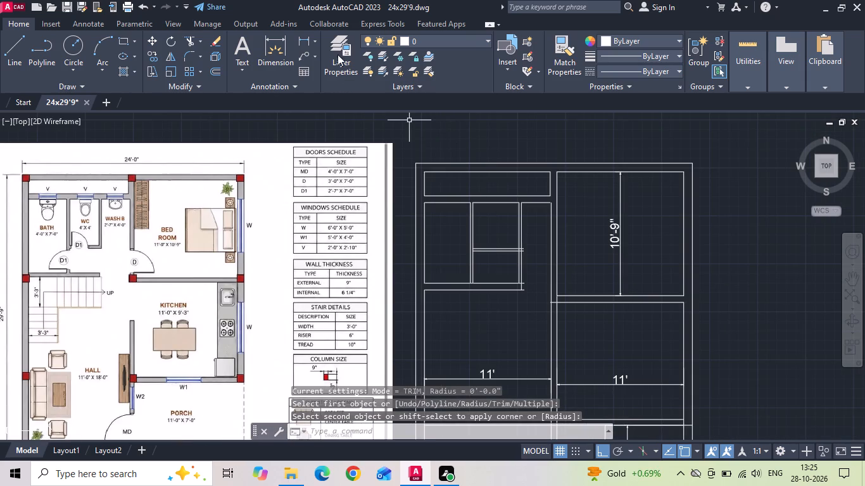
click(302, 42)
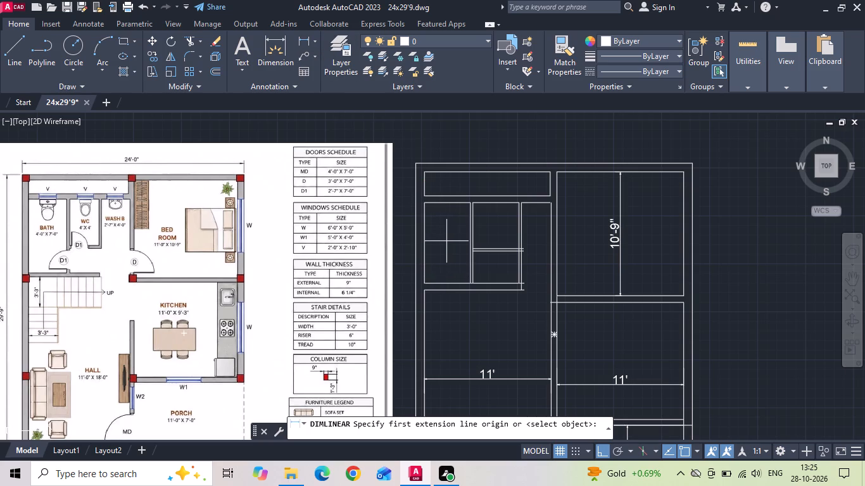
middle_drag(453, 270, 450, 159)
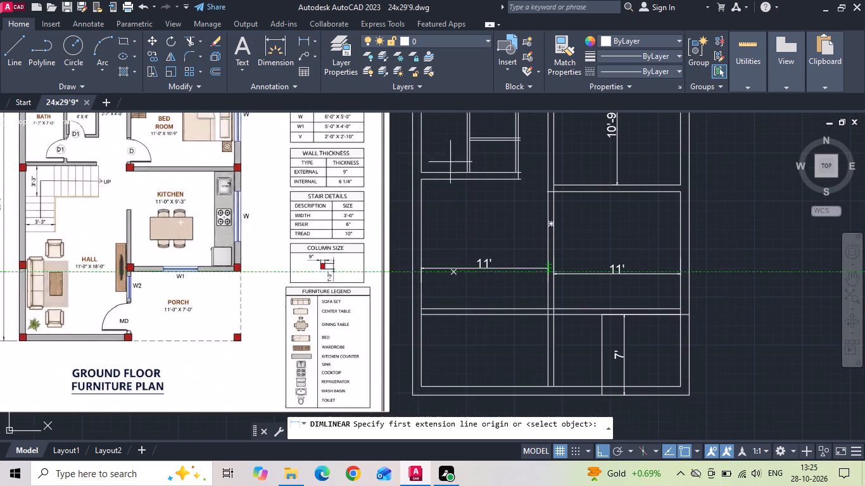
click(445, 181)
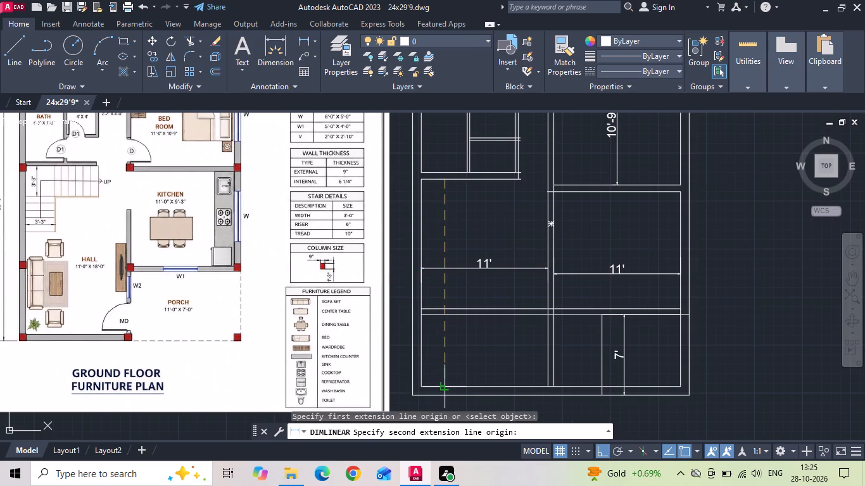
click(444, 389)
click(446, 372)
Measure the thickness of the hall–kitchen wall and of the wall between the bath and hall.
middle_drag(484, 215, 488, 238)
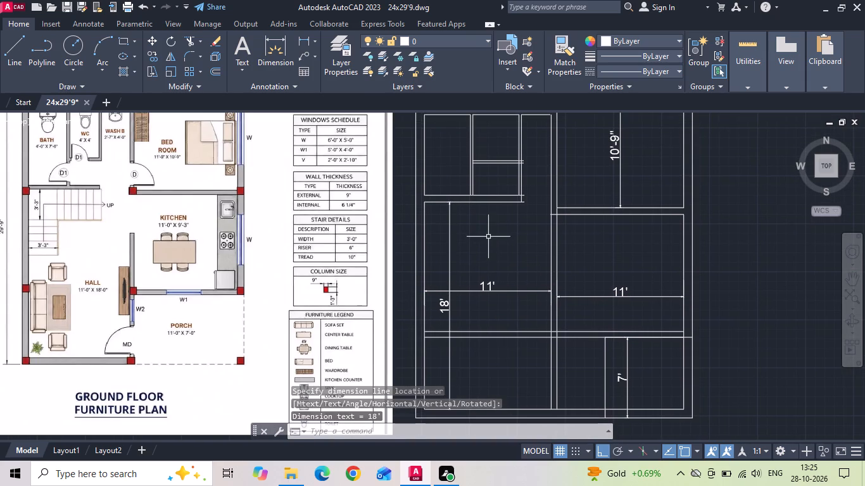
middle_drag(488, 237, 498, 293)
scroll(519, 218, up, 2)
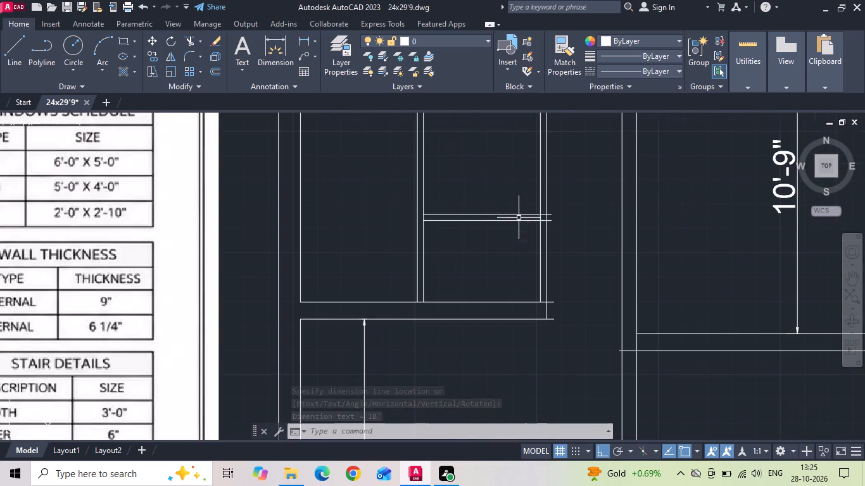
click(299, 40)
click(621, 385)
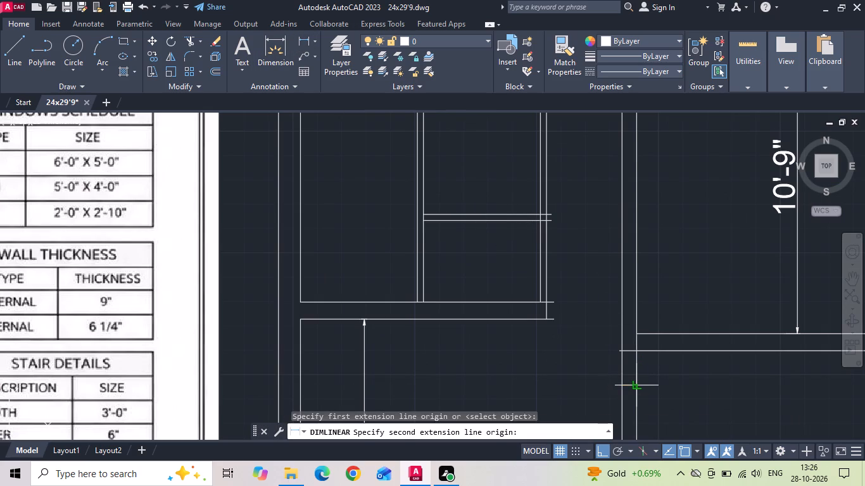
click(636, 385)
key(Escape)
key(space)
click(419, 319)
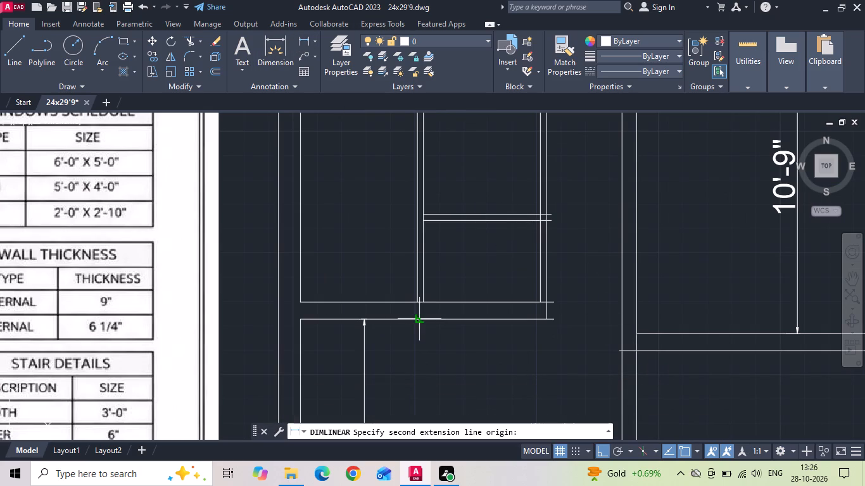
click(416, 302)
key(Escape)
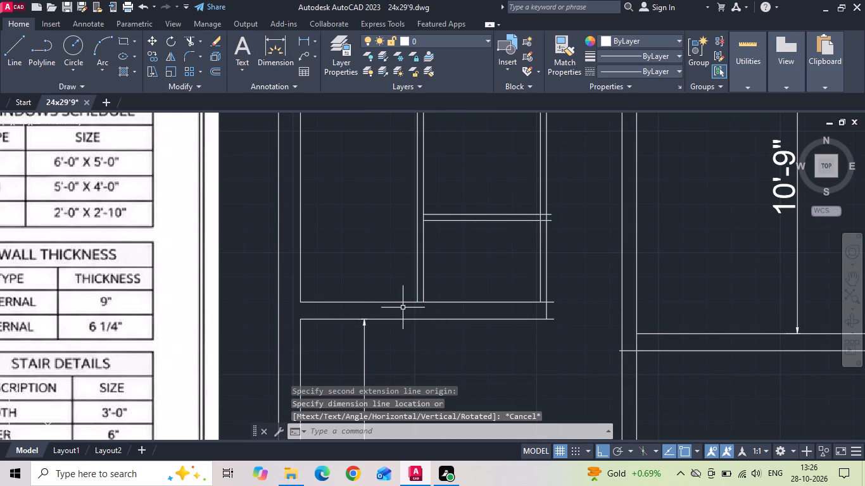
Move the bath, WC and wash top lines, the partitions and the upper line of the bath's bottom wall together 1" down toward the hall.
scroll(401, 318, down, 1)
drag(503, 175, 502, 186)
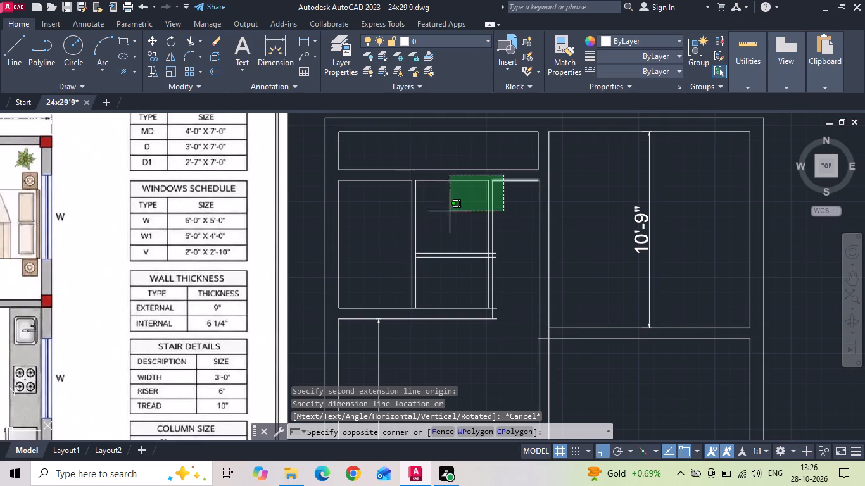
click(372, 309)
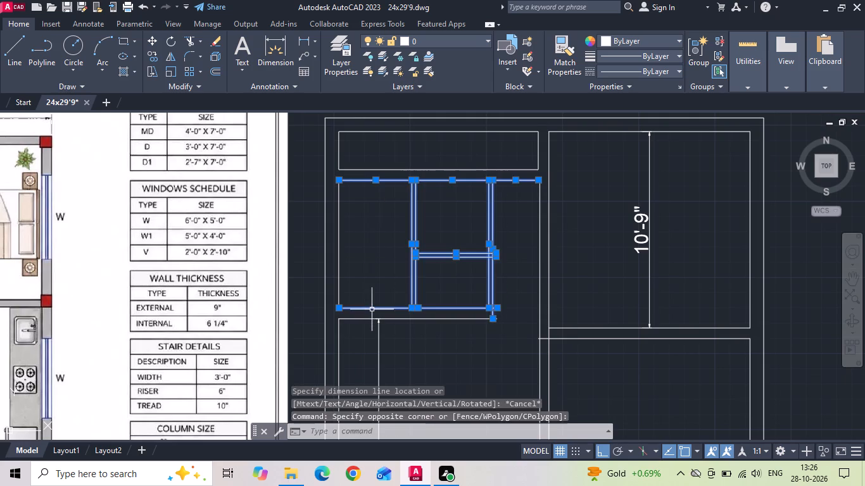
right_click(370, 261)
click(379, 252)
click(443, 360)
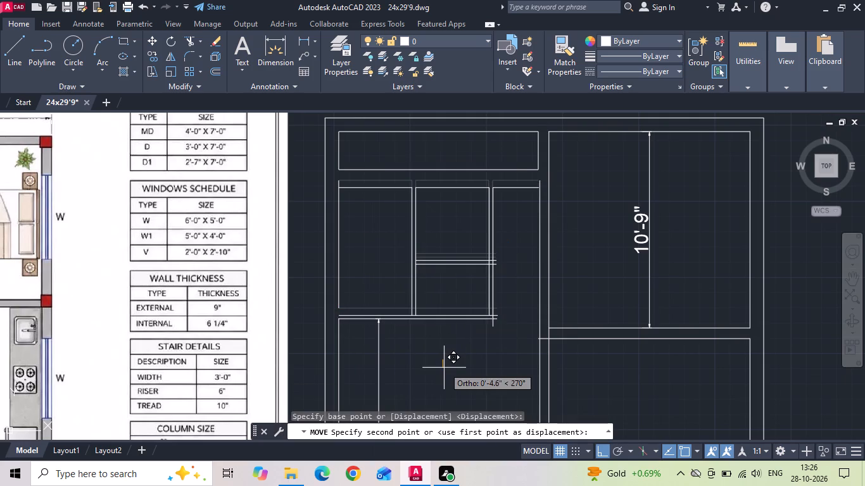
text(1)
key(space)
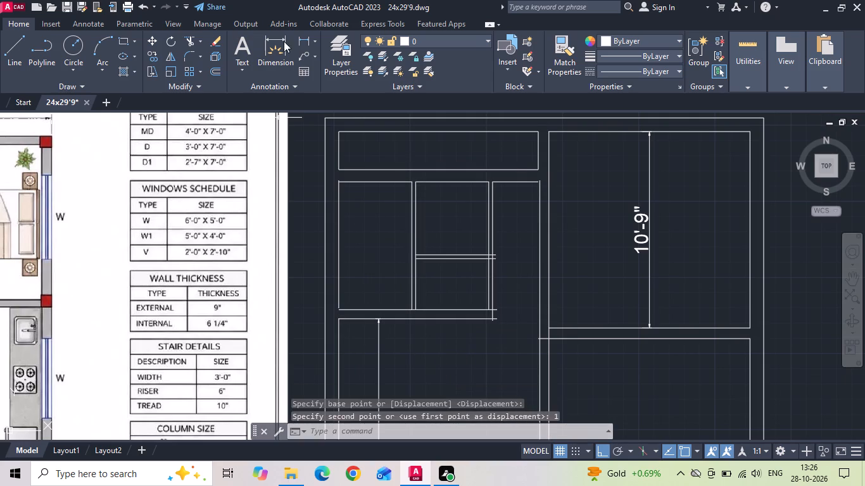
Measure the thickness of the wall between the bath and the narrow ventilation strip above it.
click(303, 38)
click(389, 183)
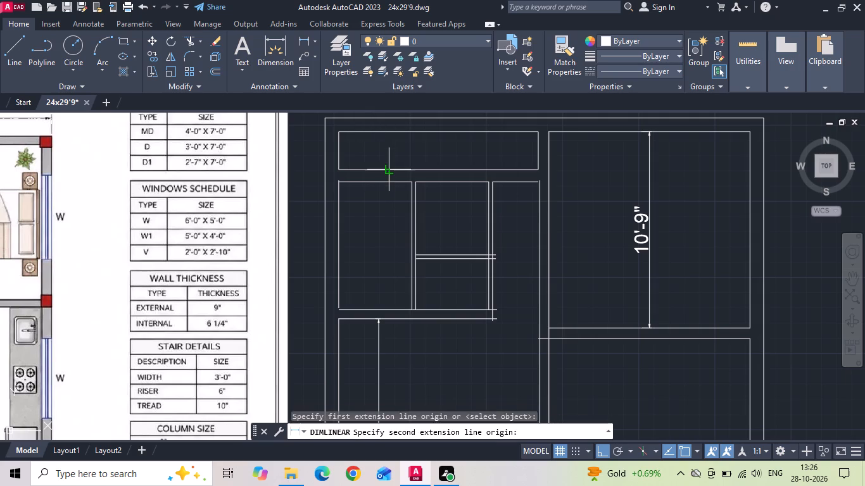
click(389, 171)
key(Escape)
Move the bottom line of the ventilation strip 2" down toward the bath.
click(404, 171)
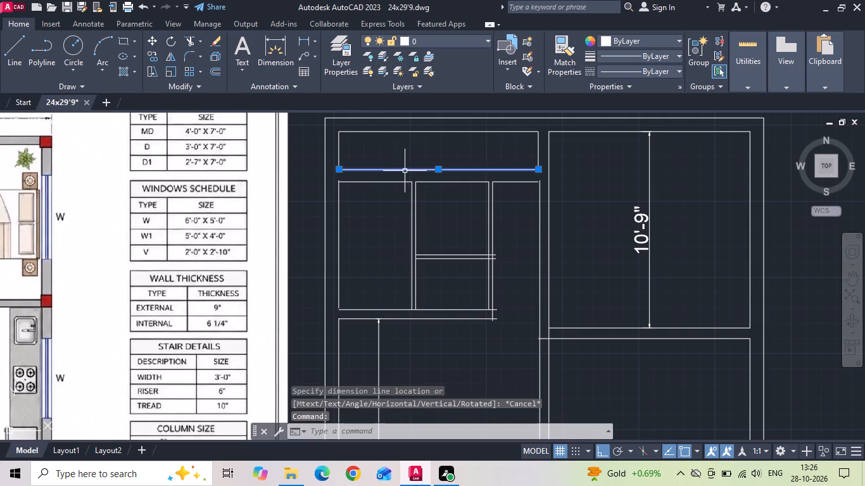
right_click(405, 171)
click(439, 227)
click(389, 230)
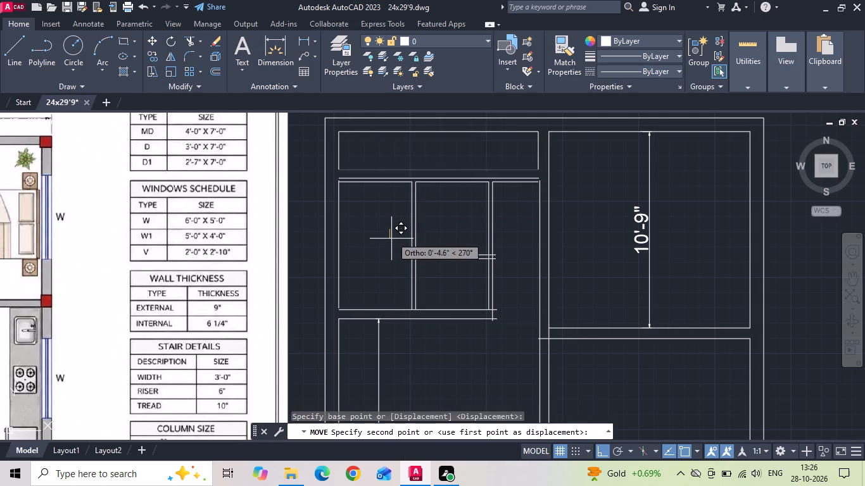
text(2)
key(space)
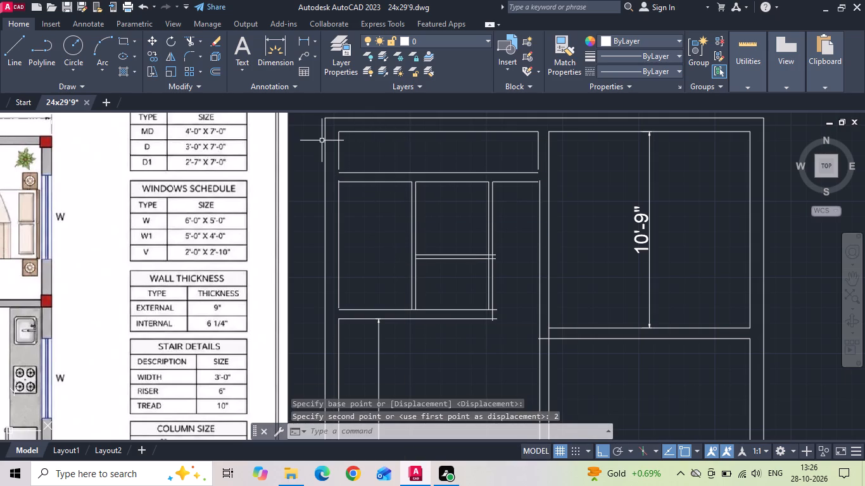
Fillet the ventilation strip's two bottom corners and the bath's and wash area's outer top corners into square corners.
middle_drag(350, 153, 339, 239)
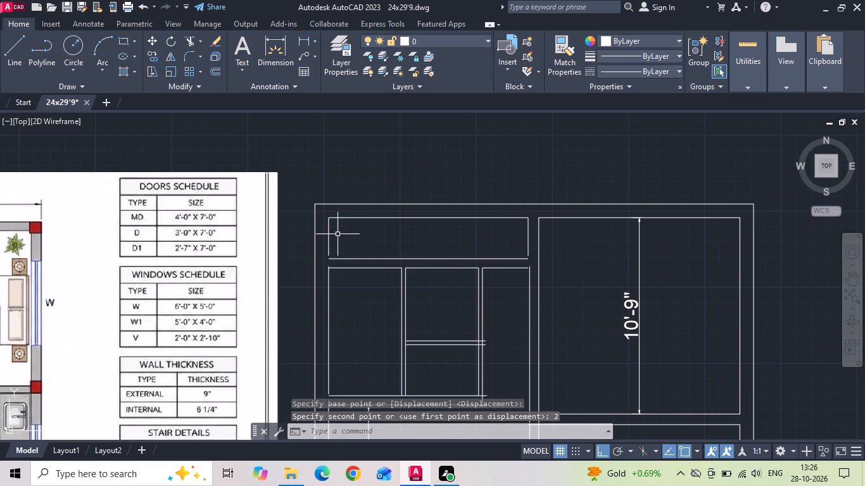
key(f)
key(space)
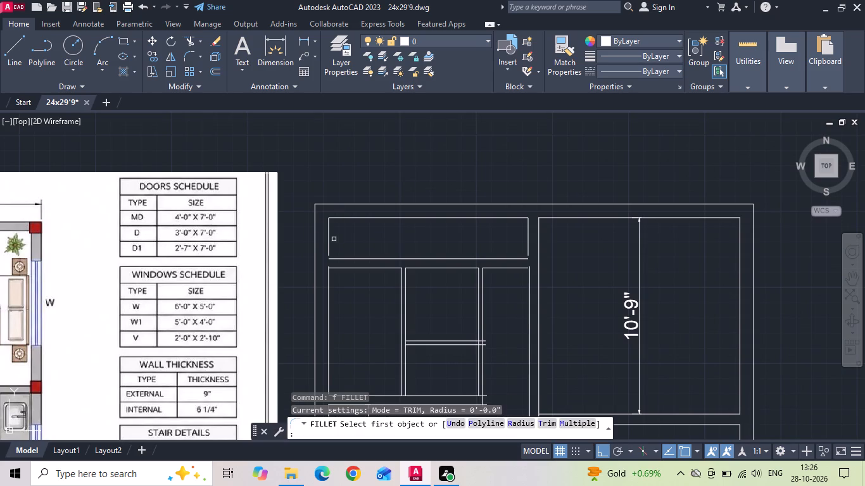
click(328, 254)
click(335, 259)
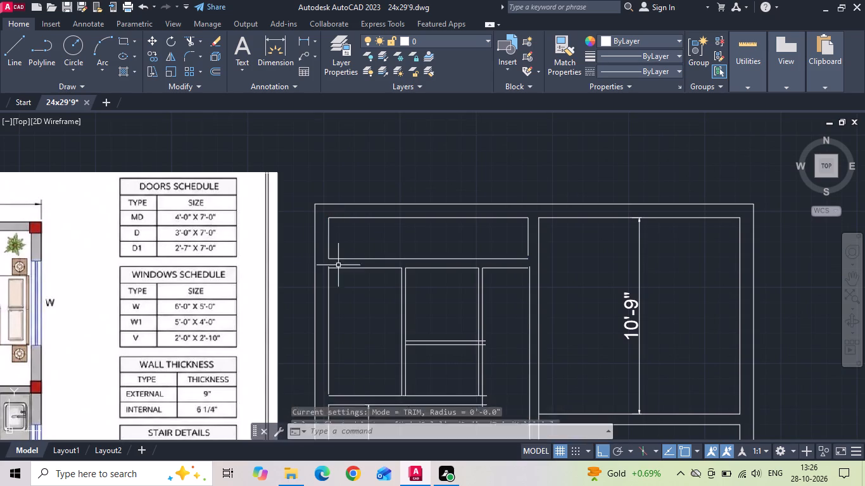
key(space)
click(339, 267)
click(328, 287)
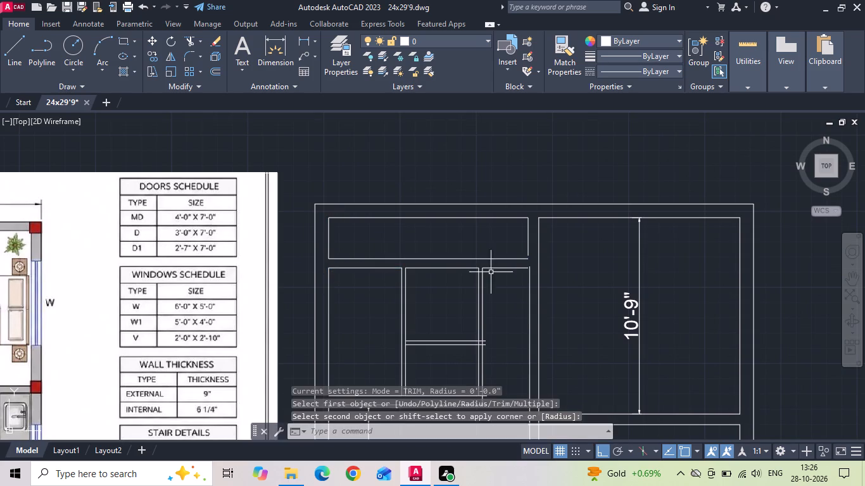
key(space)
click(527, 235)
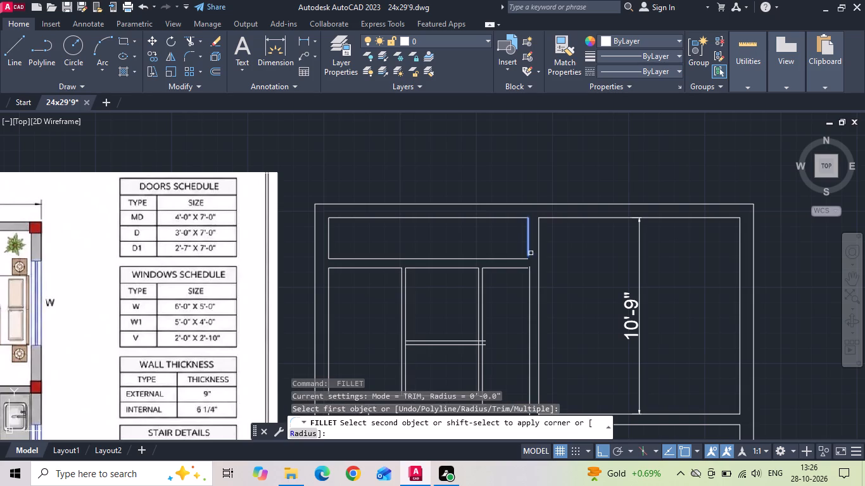
click(519, 259)
key(space)
click(524, 268)
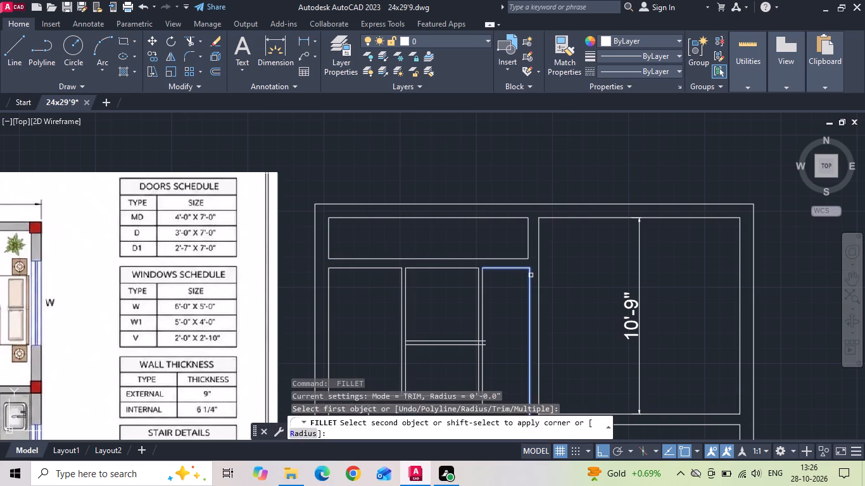
click(531, 275)
Trim the overhanging ends of the WC's and bath's bottom wall lines and of the WC–wash partition line.
middle_drag(493, 280, 477, 142)
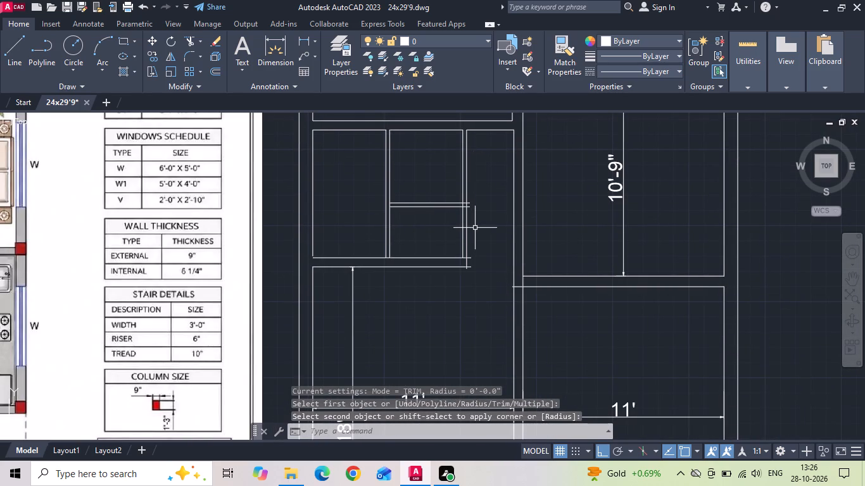
key(t)
text(r)
key(space)
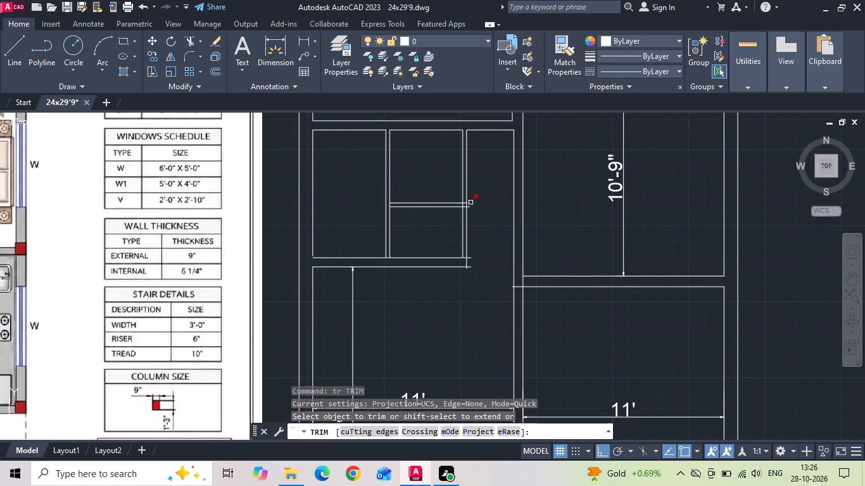
click(470, 202)
click(470, 206)
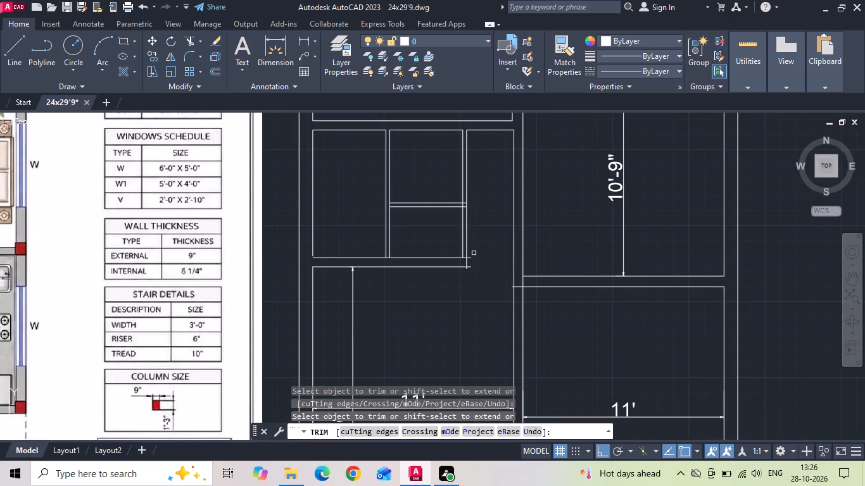
click(472, 258)
click(470, 266)
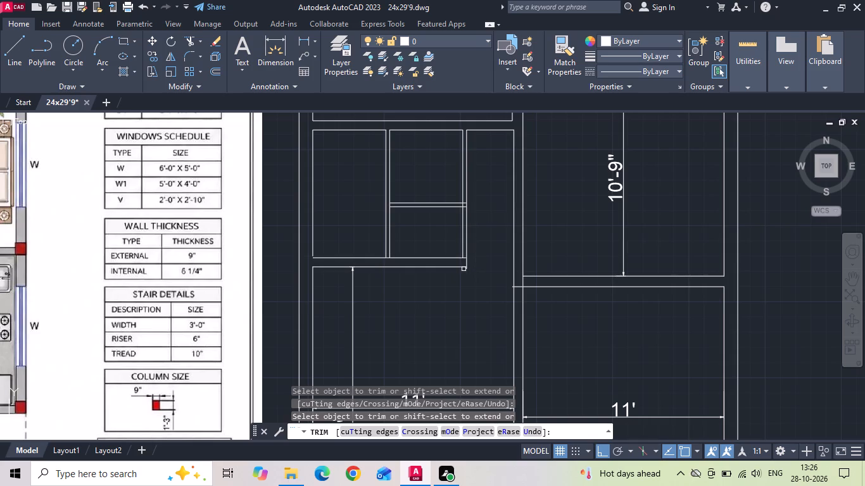
click(467, 270)
scroll(463, 275, down, 1)
key(Escape)
Move the kitchen's top wall line 1" up toward the bedroom.
middle_drag(504, 289, 508, 237)
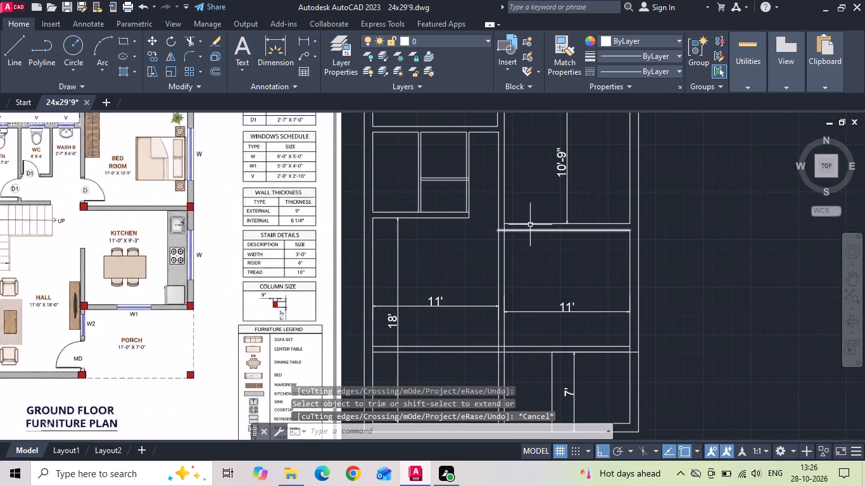
click(533, 231)
right_click(521, 194)
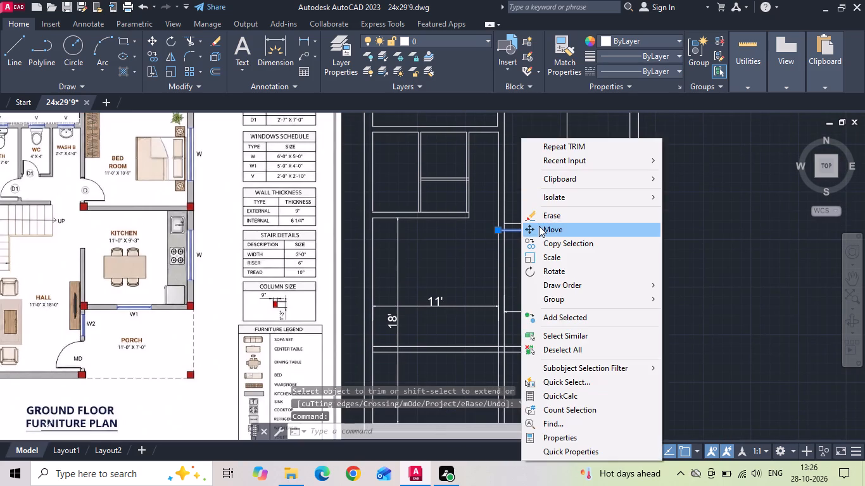
click(539, 226)
scroll(550, 261, up, 1)
click(547, 289)
text(1)
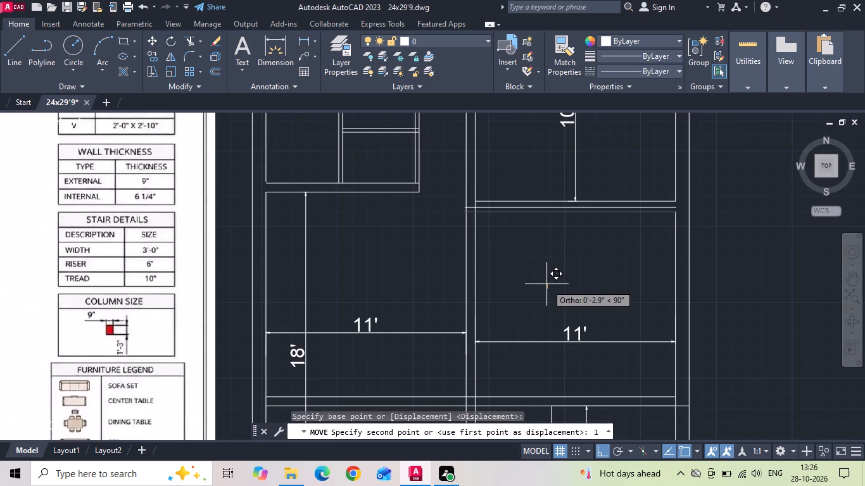
key(space)
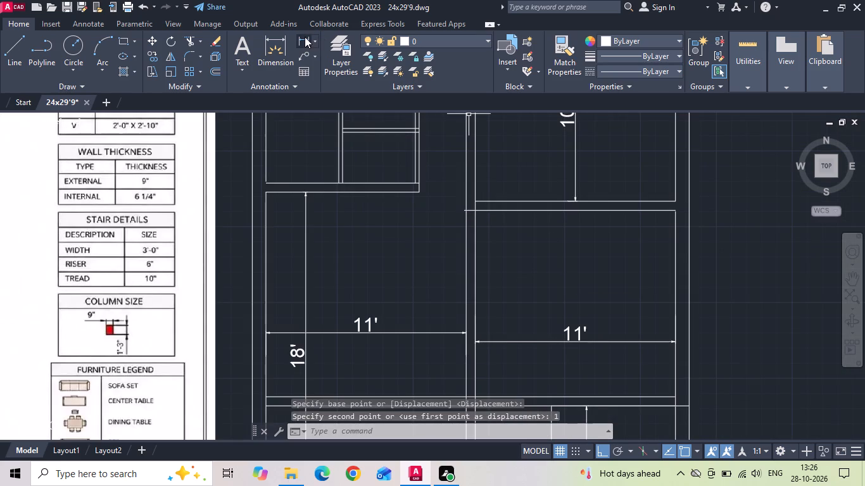
Measure the thickness of the wall between the bedroom and the kitchen.
click(305, 37)
click(508, 199)
click(511, 210)
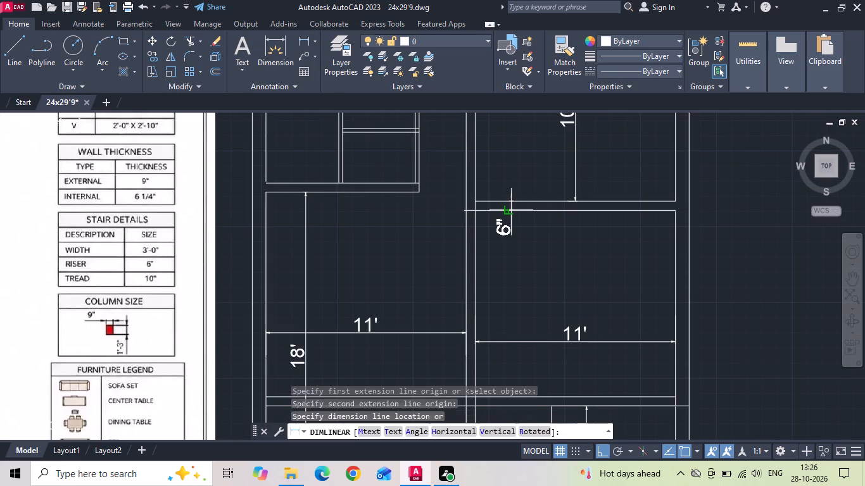
key(Escape)
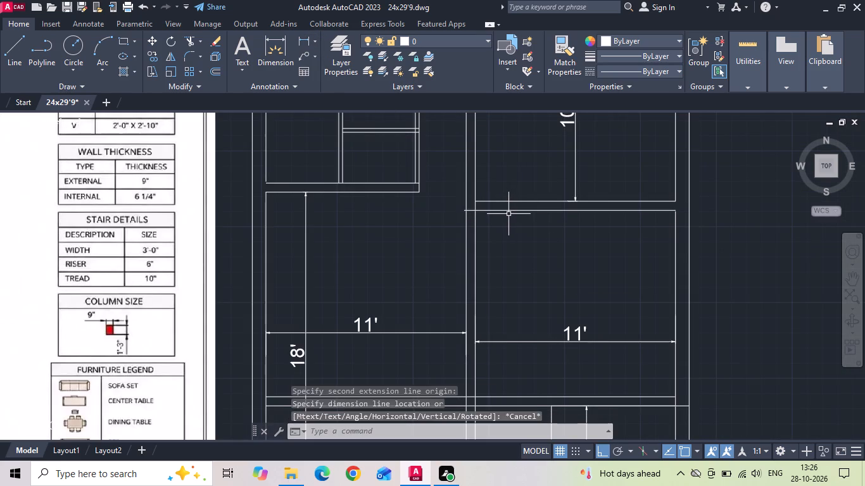
Trim the kitchen top wall line's overhang into the hall and the partition line crossing the bedroom–kitchen wall junction.
key(t)
key(r)
key(space)
key(space)
scroll(472, 212, up, 2)
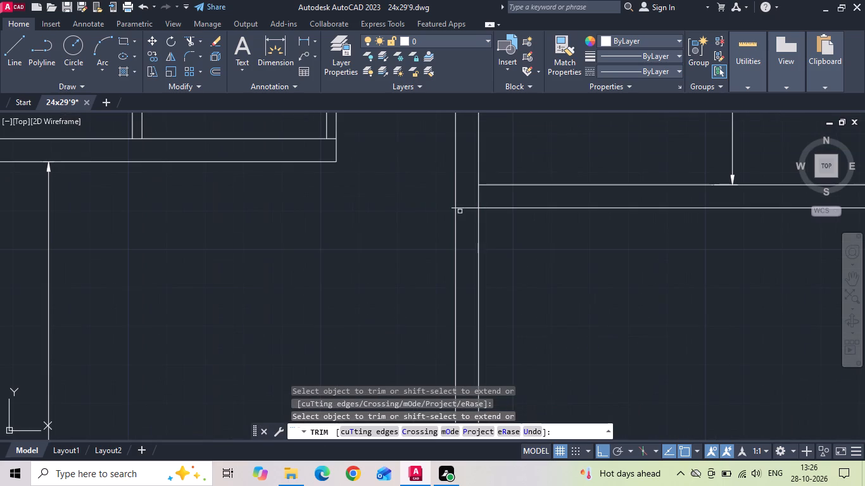
click(454, 207)
click(451, 209)
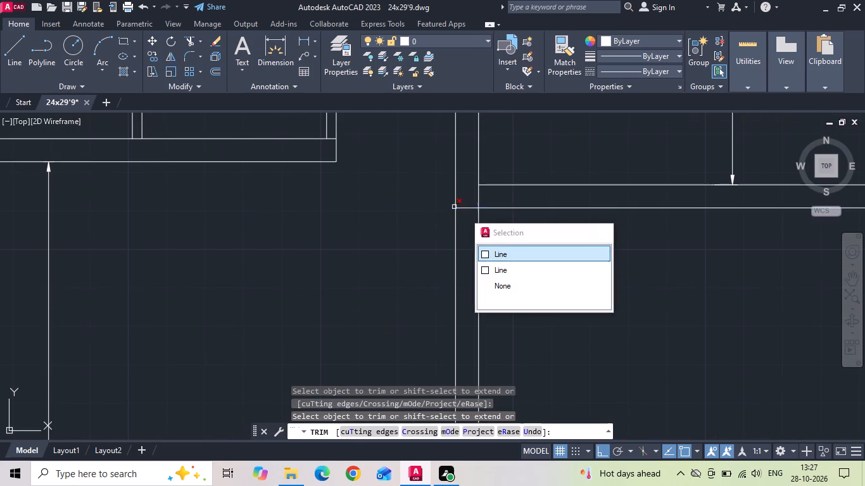
click(441, 183)
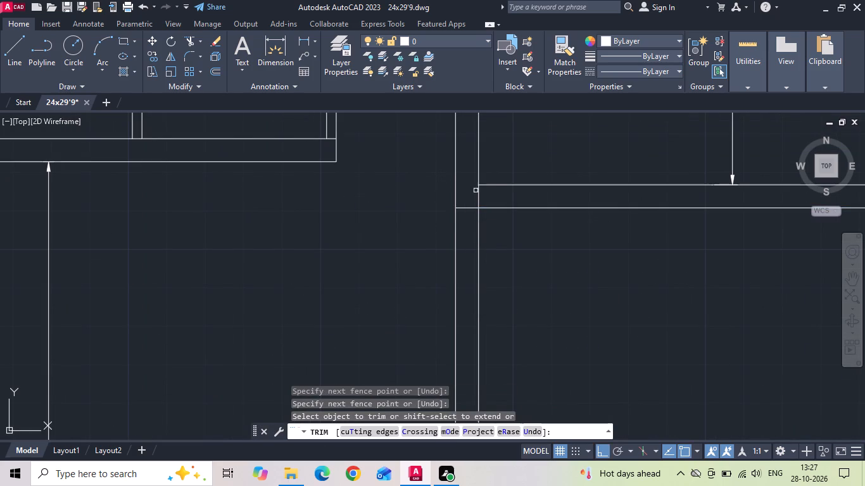
click(479, 192)
scroll(435, 215, down, 4)
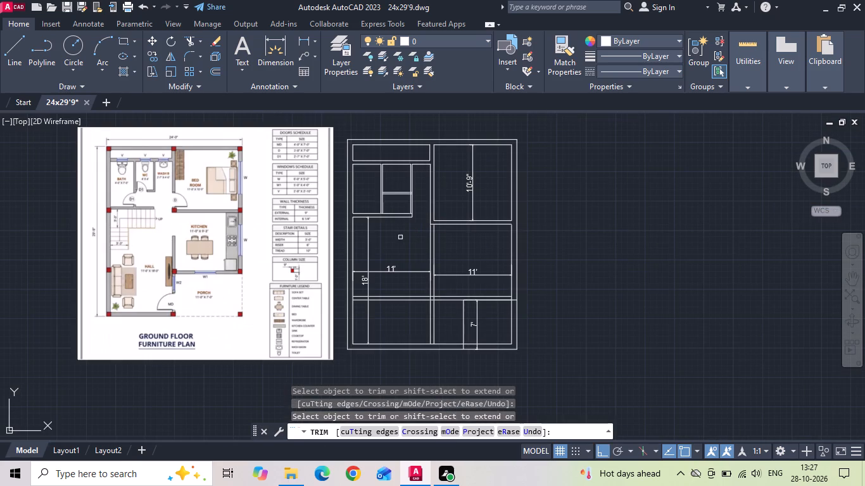
key(Escape)
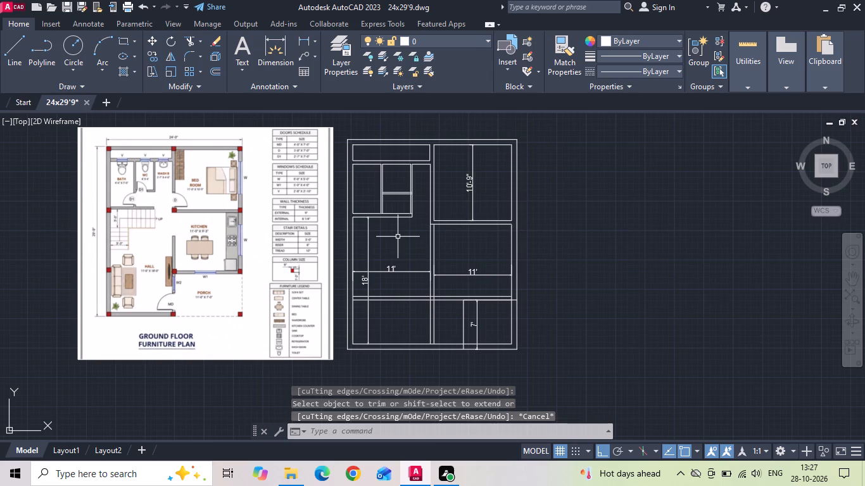
Trim away both WC–wash partition lines between the WC's bottom wall and the bath's bottom wall.
scroll(401, 204, up, 2)
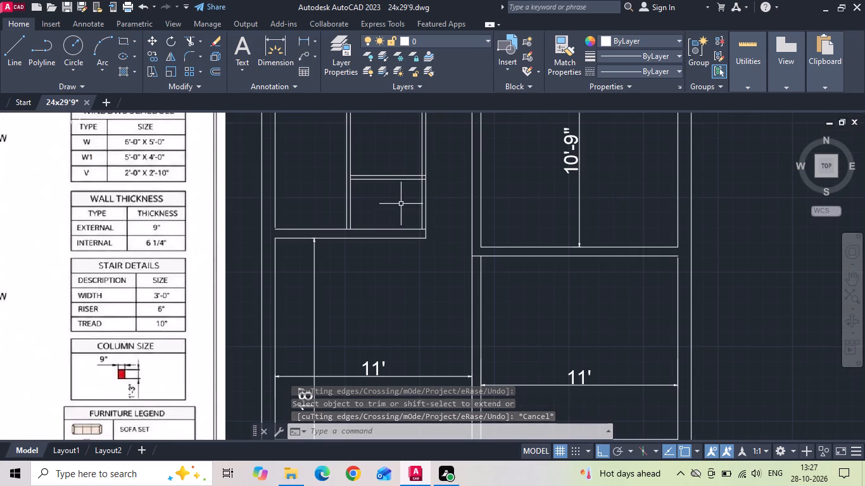
text(tr)
key(space)
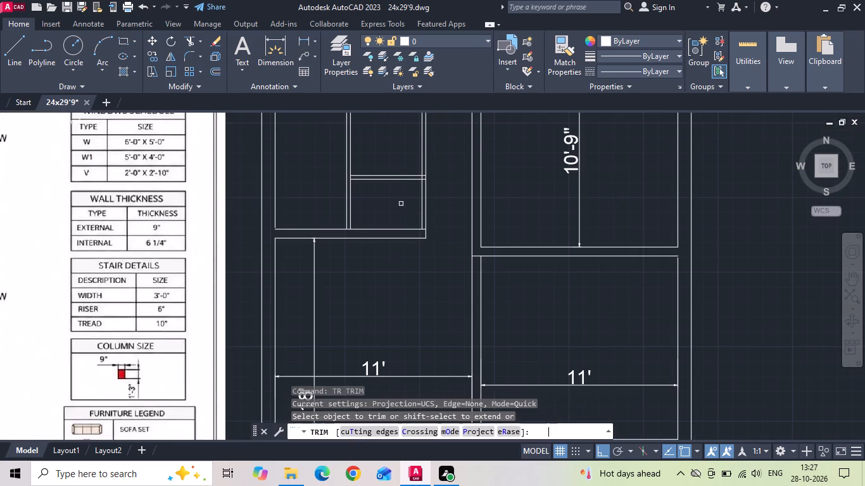
drag(401, 202, 438, 203)
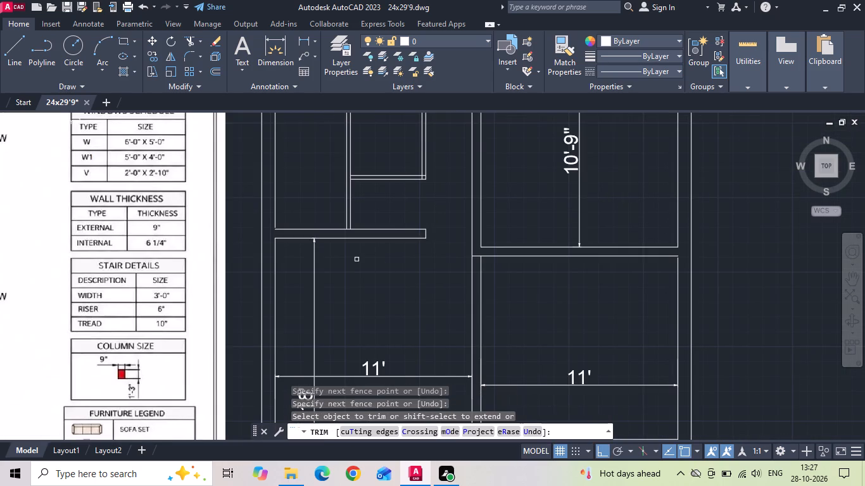
scroll(369, 270, down, 2)
key(Escape)
Measure the clear gap between the WC's bottom wall and the bath's bottom wall.
scroll(329, 241, up, 2)
click(300, 42)
scroll(418, 257, up, 1)
drag(424, 210, 423, 227)
click(425, 282)
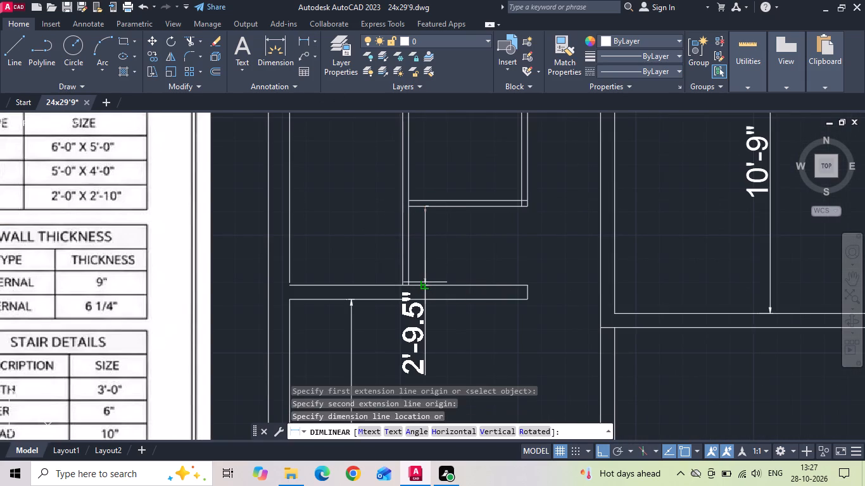
key(Escape)
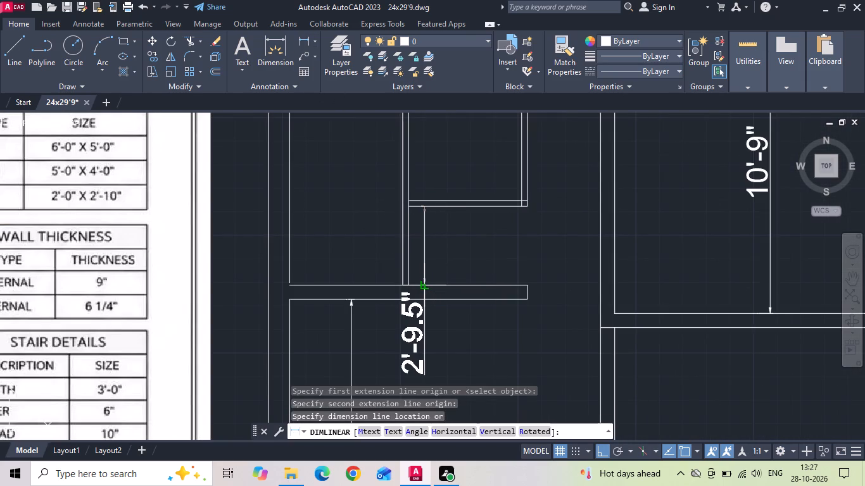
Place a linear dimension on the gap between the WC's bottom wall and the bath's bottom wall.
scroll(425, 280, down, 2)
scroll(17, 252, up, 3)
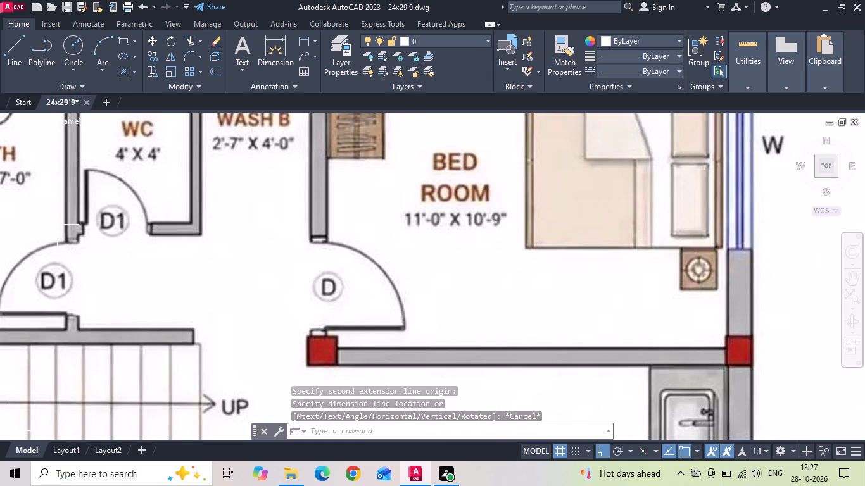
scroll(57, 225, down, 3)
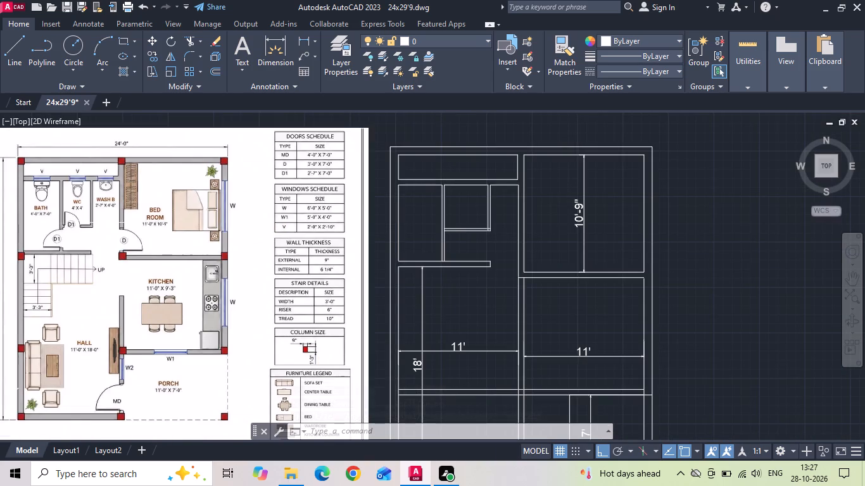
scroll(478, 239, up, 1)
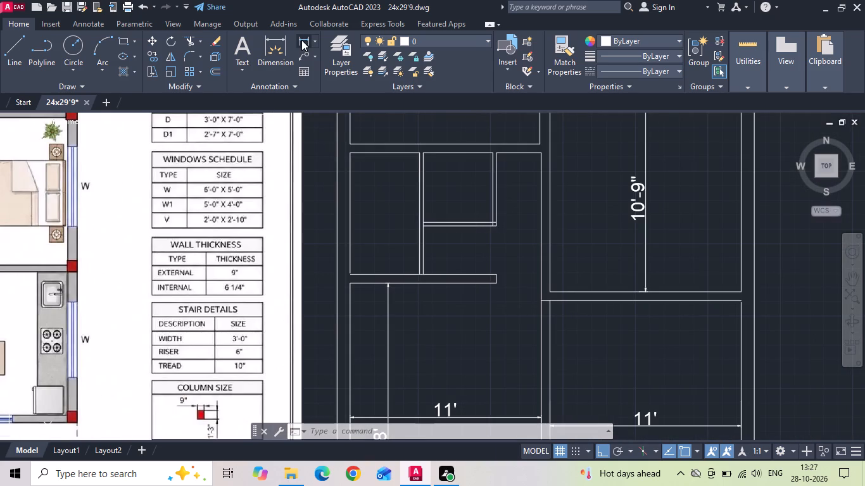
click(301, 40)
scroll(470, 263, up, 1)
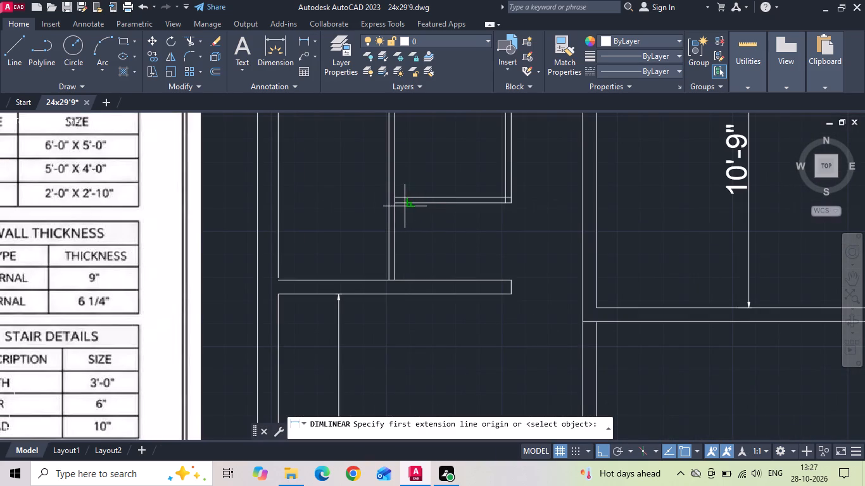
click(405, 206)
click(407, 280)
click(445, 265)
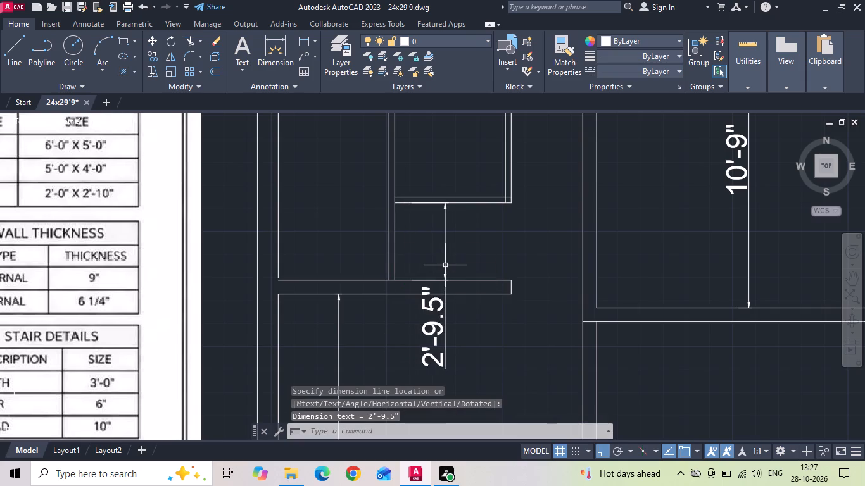
Offset the WC bottom wall's lower line 1.5" down and extend the copy across the bath–WC partition.
text(o 1.)
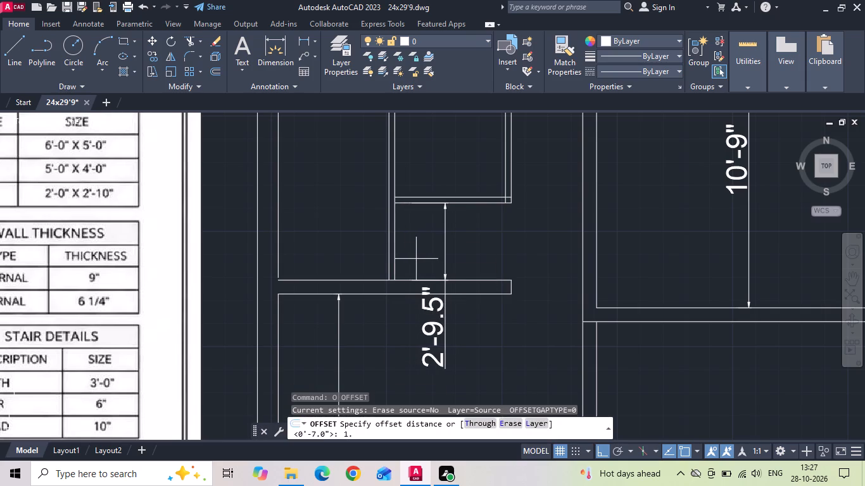
text(5)
key(space)
click(403, 202)
click(403, 237)
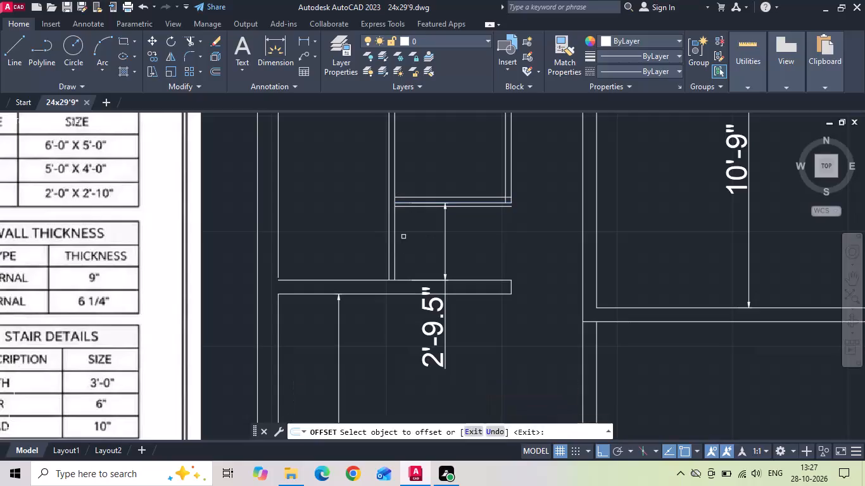
key(Escape)
key(e)
key(x)
key(space)
click(399, 208)
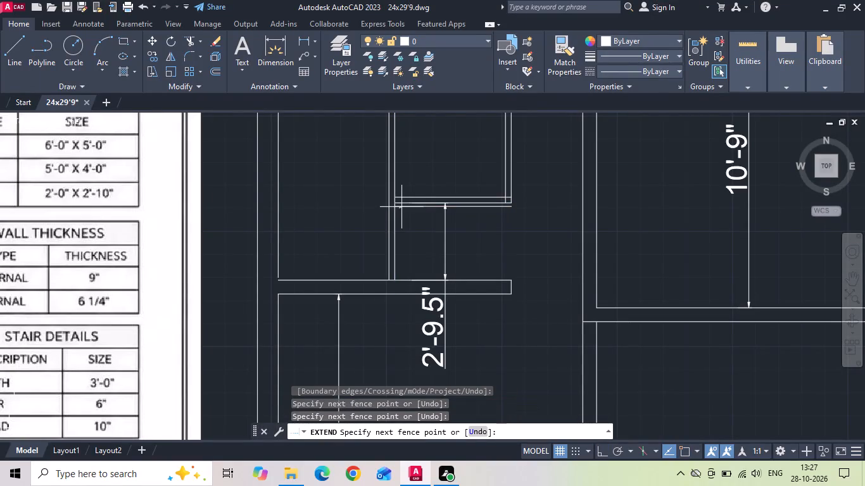
click(403, 204)
key(Escape)
Offset the extended jamb line 2'6" down to mark the other side of the bath door opening.
text(o 2')
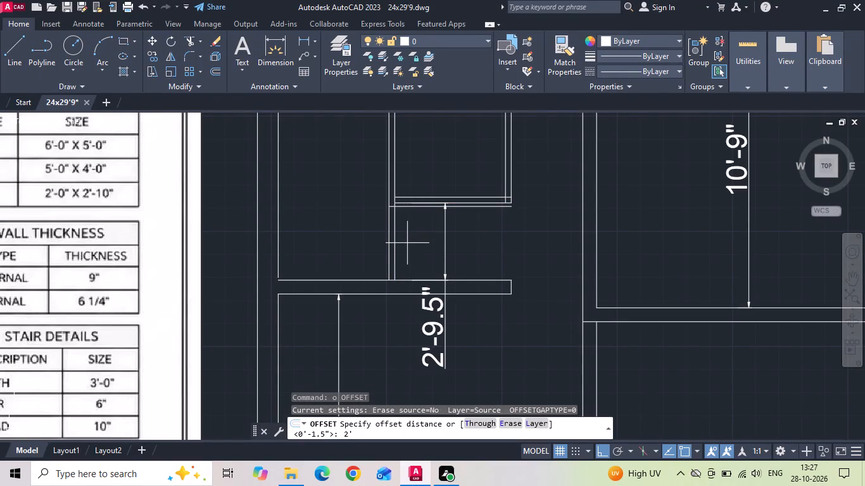
text(6)
key(space)
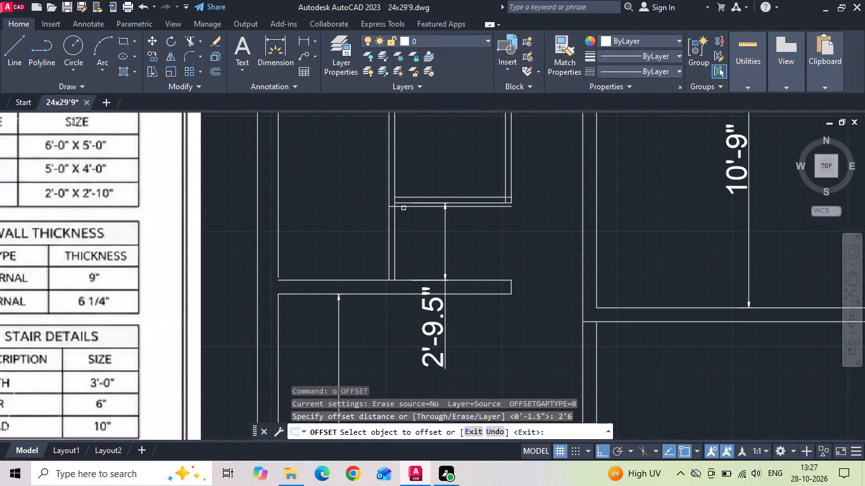
click(403, 208)
click(404, 233)
key(Escape)
Trim both bath–WC partition lines between the two jamb lines to open the bath doorway.
text(tr)
key(space)
drag(411, 246, 350, 243)
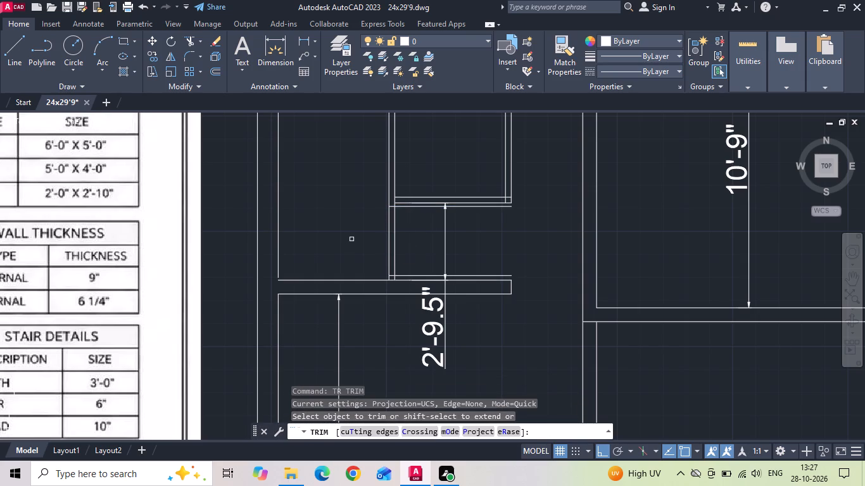
drag(353, 239, 370, 238)
click(425, 235)
Trim the jamb lines beyond the partition and the wall line beneath the lower stub, leaving short stubs at the bath doorway.
click(412, 275)
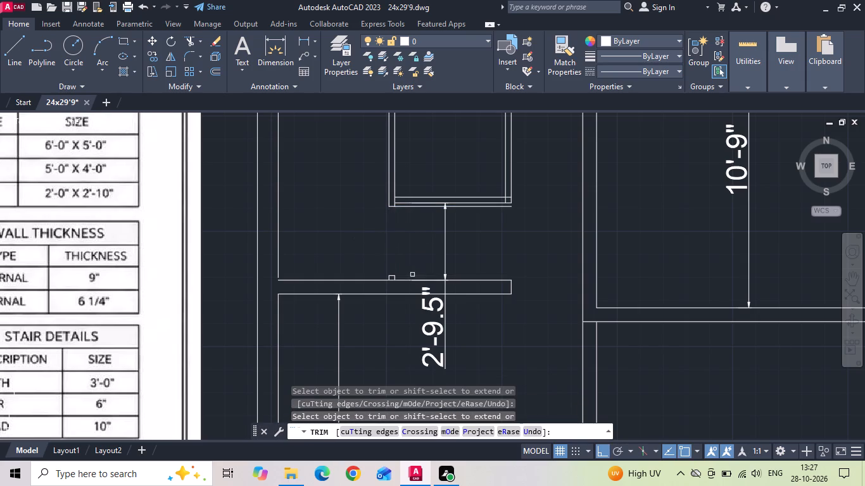
scroll(393, 282, up, 3)
click(381, 278)
click(379, 290)
scroll(370, 306, down, 2)
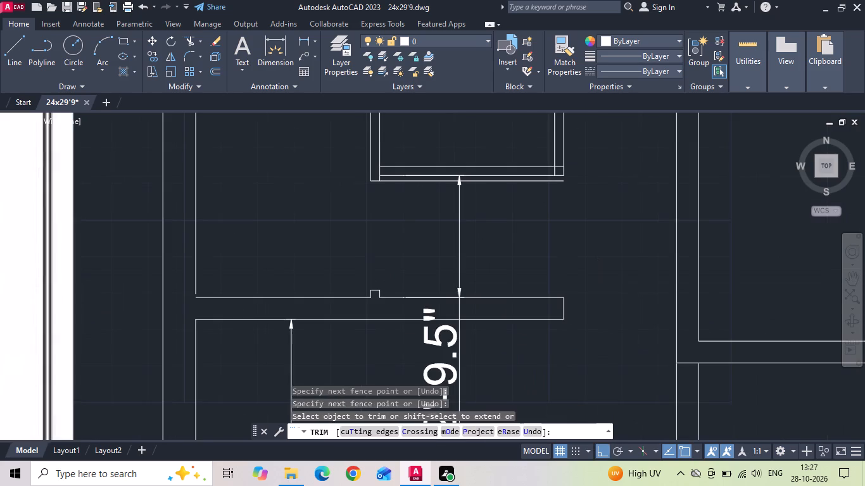
middle_drag(374, 225, 368, 252)
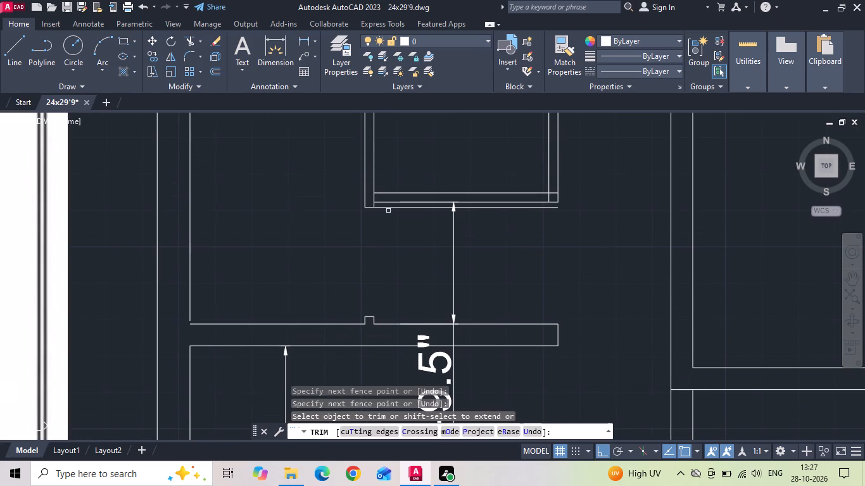
click(390, 207)
key(Escape)
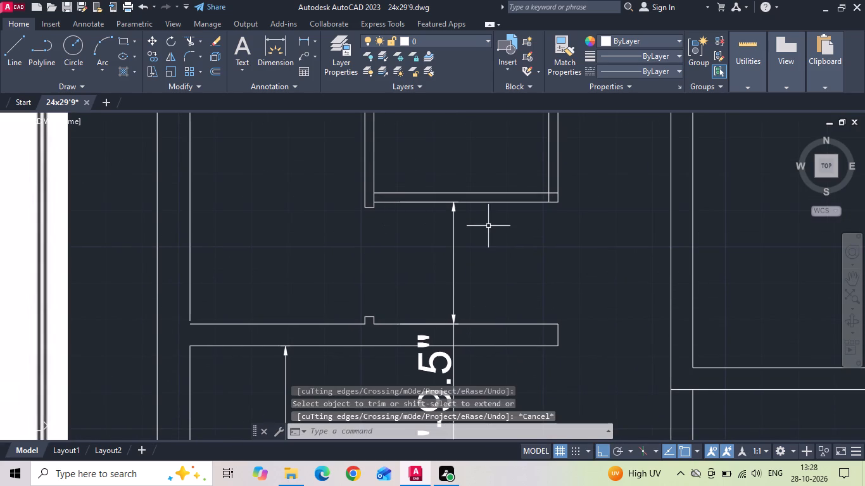
Trim the overlapping inner wall lines at the WC's bottom corner beside the wash area.
key(t)
key(r)
key(space)
key(space)
click(548, 198)
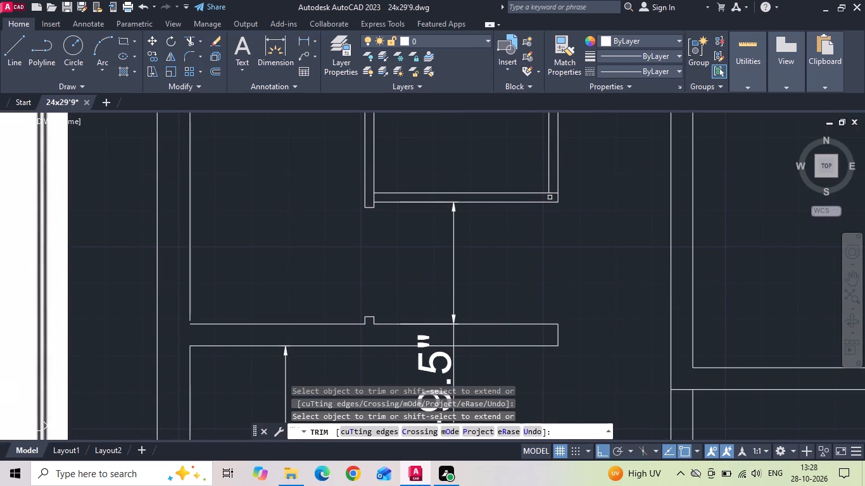
click(552, 194)
key(Escape)
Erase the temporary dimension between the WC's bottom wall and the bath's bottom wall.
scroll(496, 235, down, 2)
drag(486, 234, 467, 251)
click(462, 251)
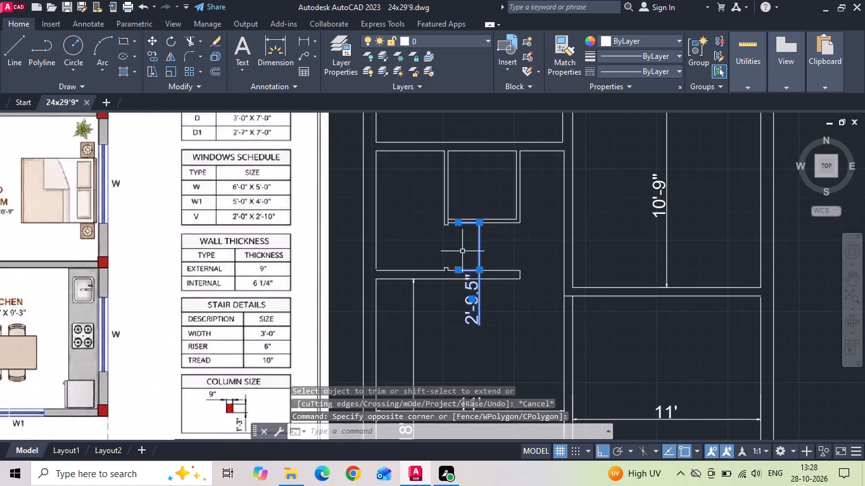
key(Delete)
Examine the bath and WC doorways in the reference plan and compare them with the drafted walls.
scroll(460, 250, down, 1)
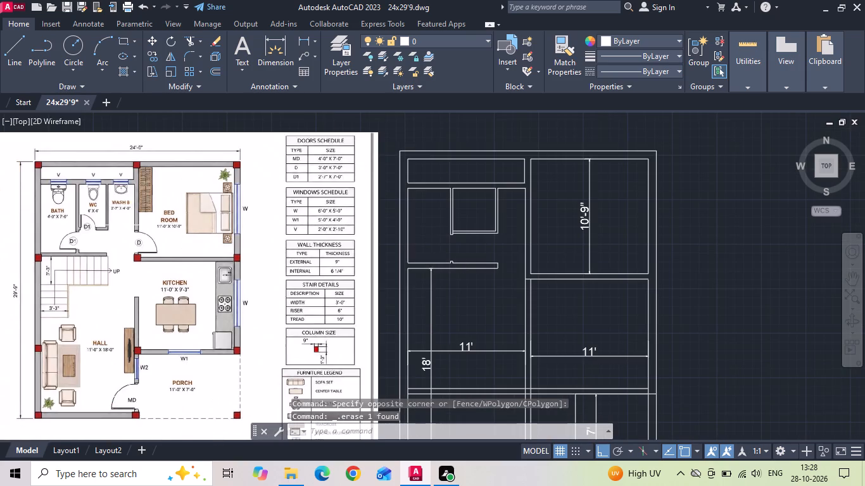
scroll(110, 225, up, 2)
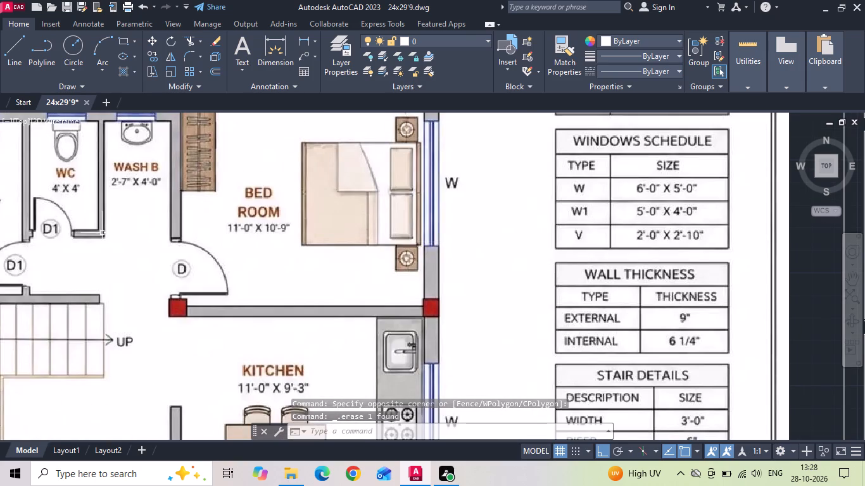
scroll(65, 234, down, 2)
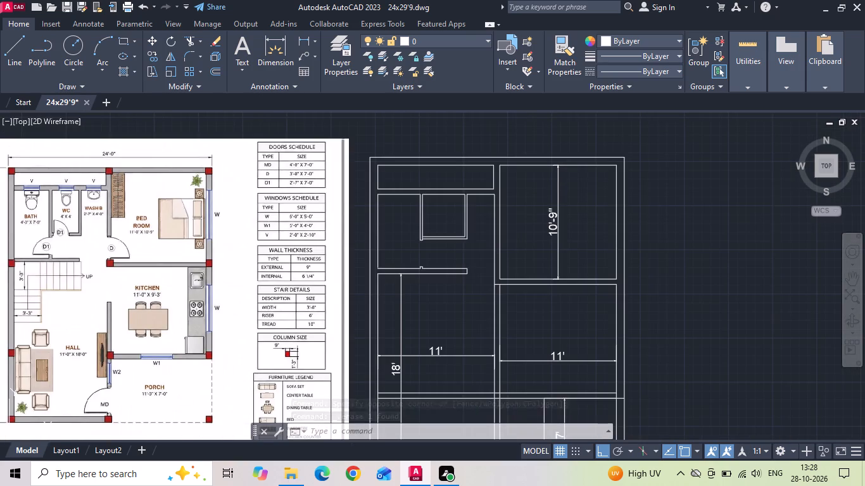
click(304, 42)
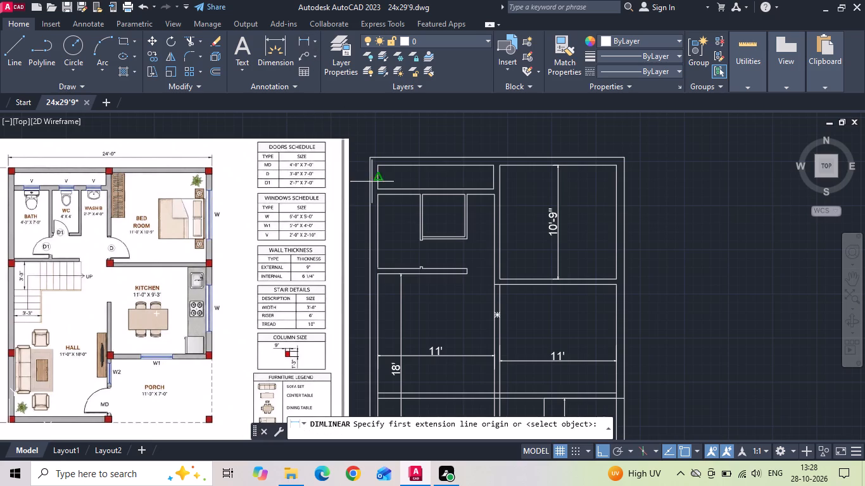
scroll(5, 223, up, 3)
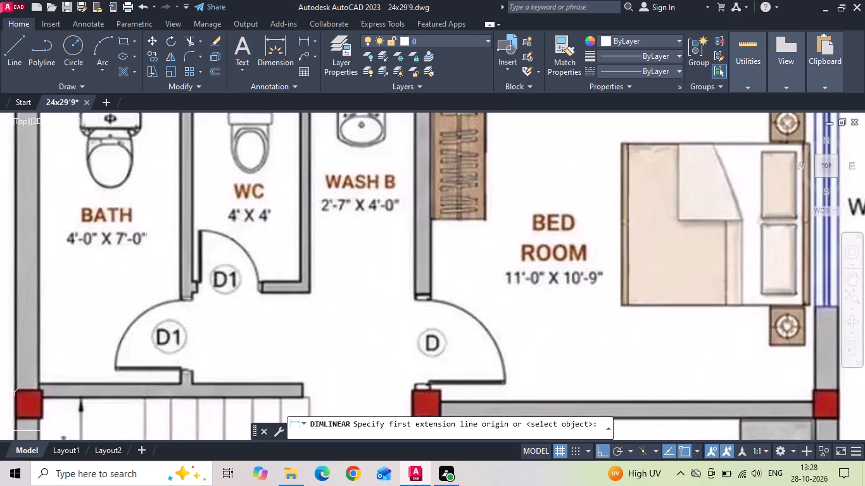
scroll(138, 252, down, 2)
middle_drag(582, 273, 339, 253)
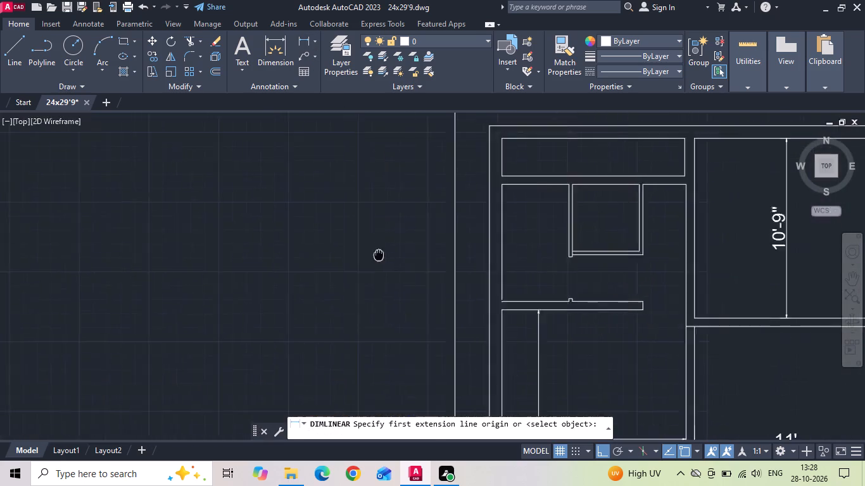
middle_drag(339, 253, 303, 253)
scroll(473, 275, up, 2)
key(Escape)
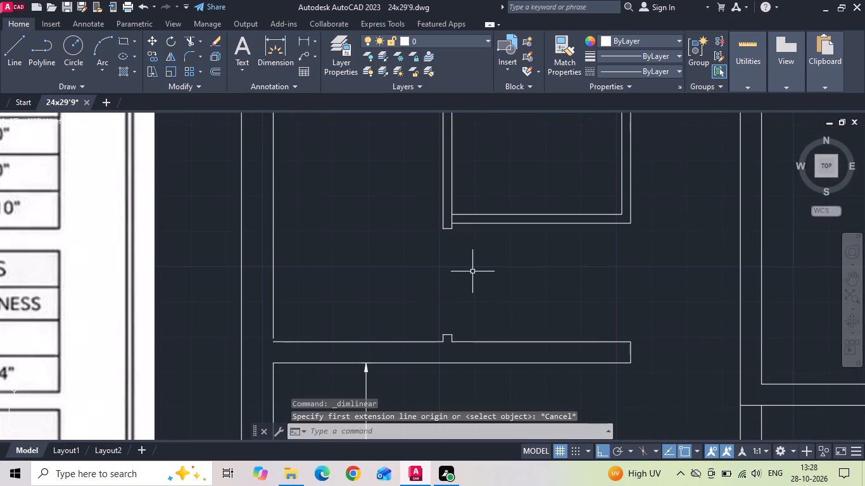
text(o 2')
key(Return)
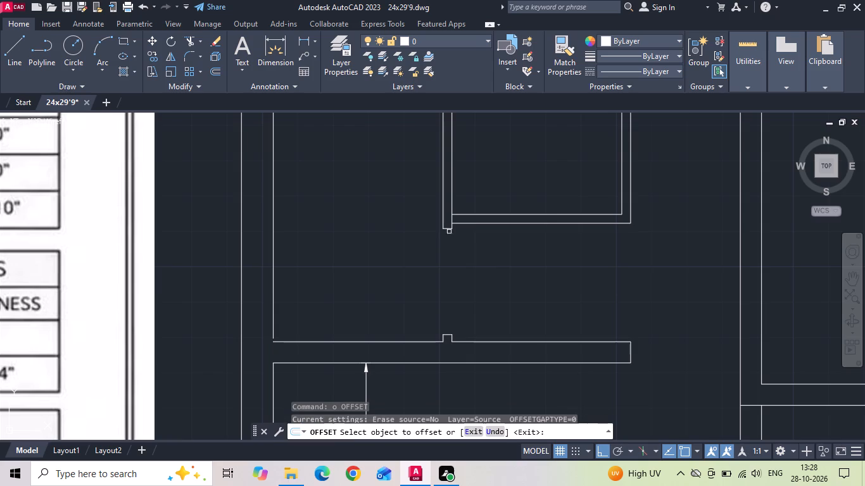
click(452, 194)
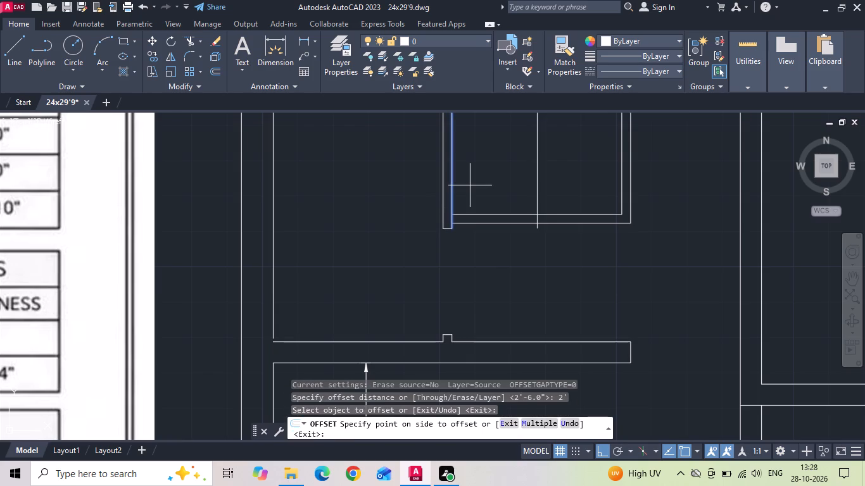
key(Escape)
Offset the WC-side line of the bath–WC partition 2" into the WC as the first door jamb line.
text(o)
key(space)
key(2)
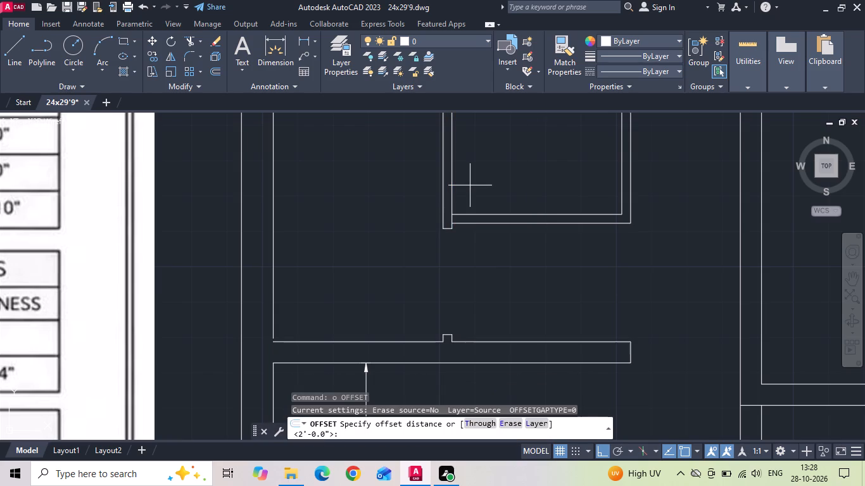
key(space)
drag(452, 201, 458, 197)
click(468, 190)
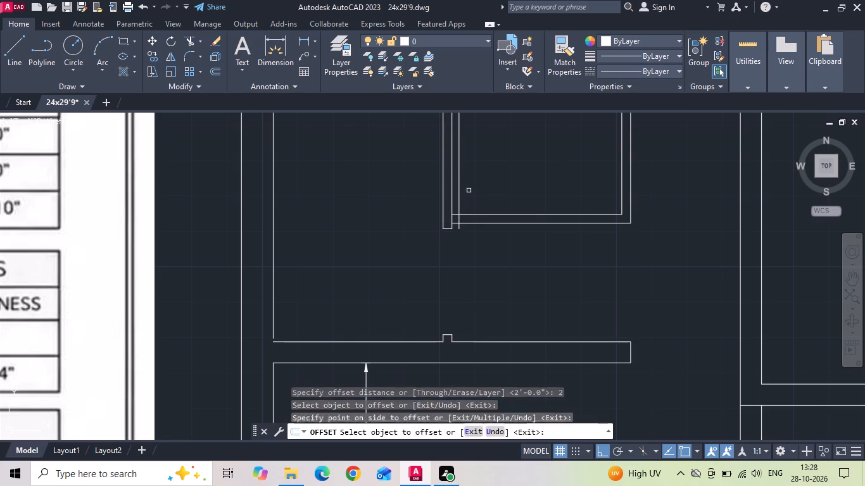
key(Escape)
Offset the new WC jamb line 2'6" further into the WC to mark the other side of the doorway.
text(o)
key(space)
key(2)
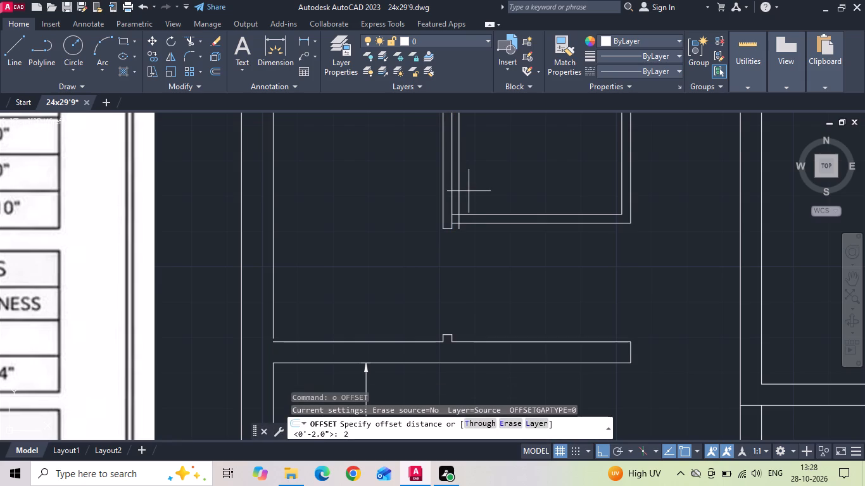
text('6)
key(space)
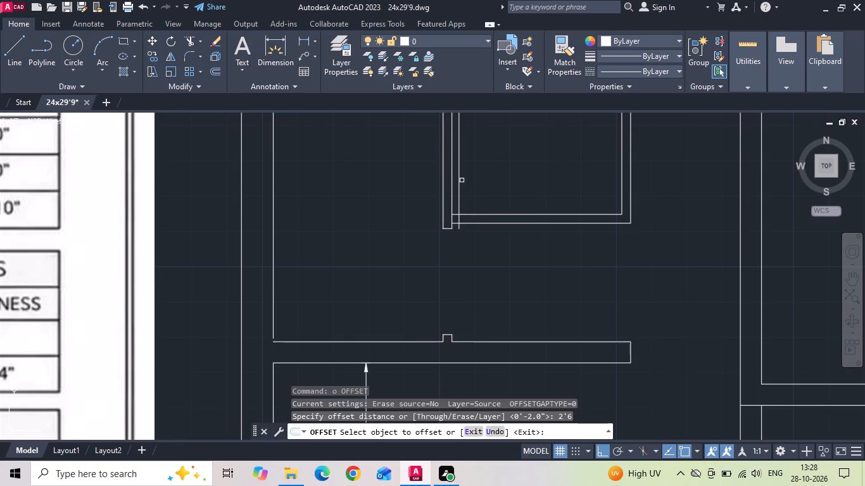
click(457, 184)
click(487, 164)
key(Escape)
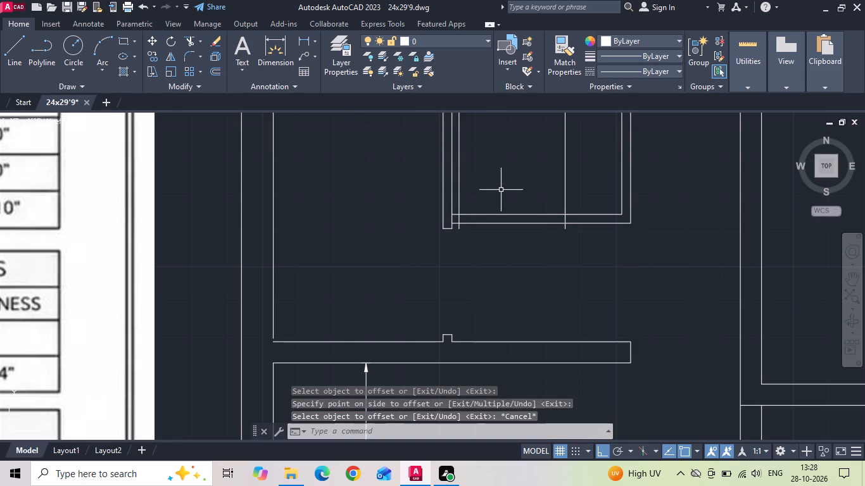
Trim both lines of the WC's bottom wall between the two jamb lines to open the WC doorway.
text(tr)
click(486, 256)
key(Escape)
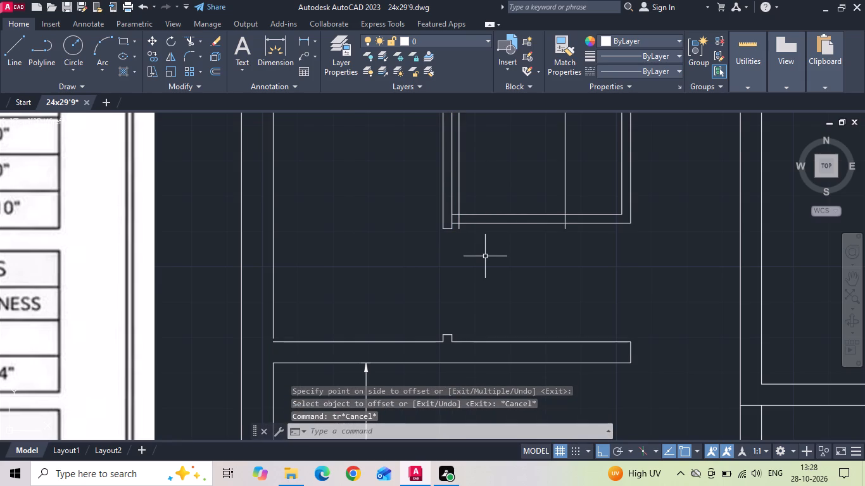
text(tr)
key(space)
key(space)
drag(484, 254, 492, 167)
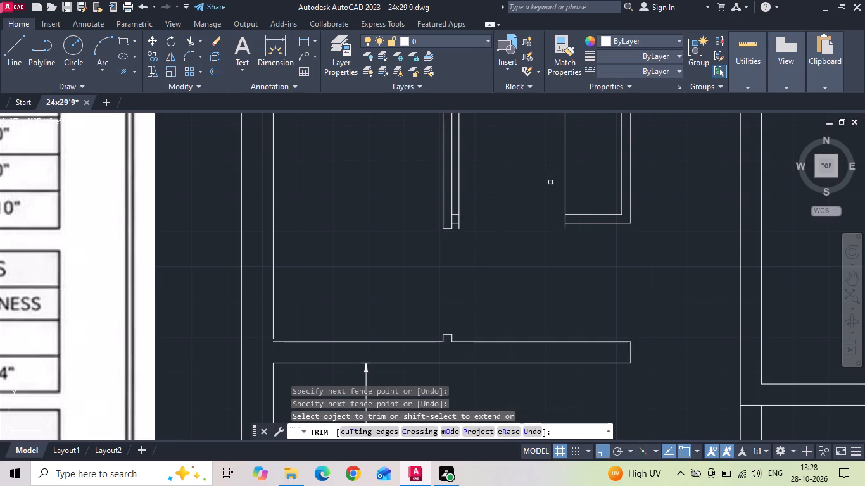
Trim the WC jamb lines above and below the bottom wall and the partition line crossing the small stub.
click(578, 190)
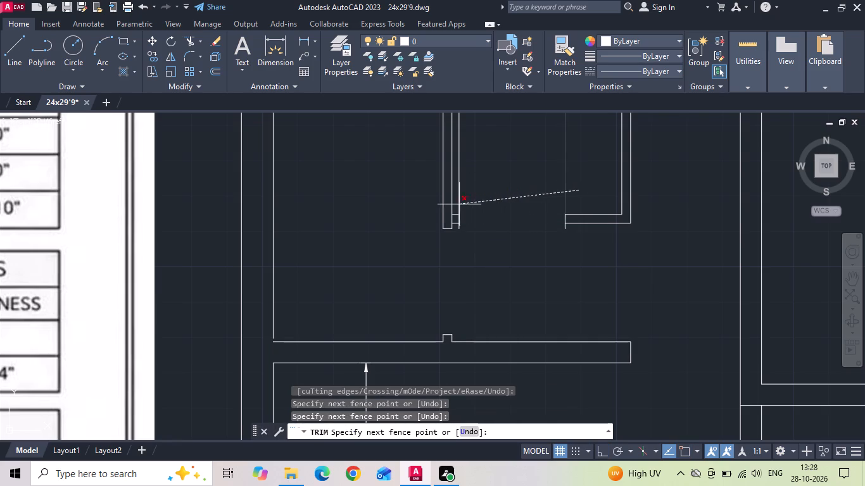
click(454, 202)
click(457, 230)
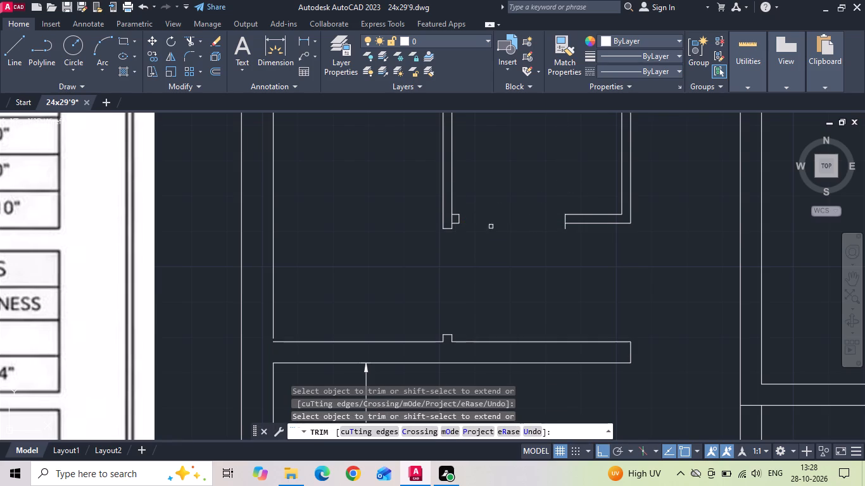
click(565, 226)
click(453, 218)
scroll(495, 238, down, 2)
key(Escape)
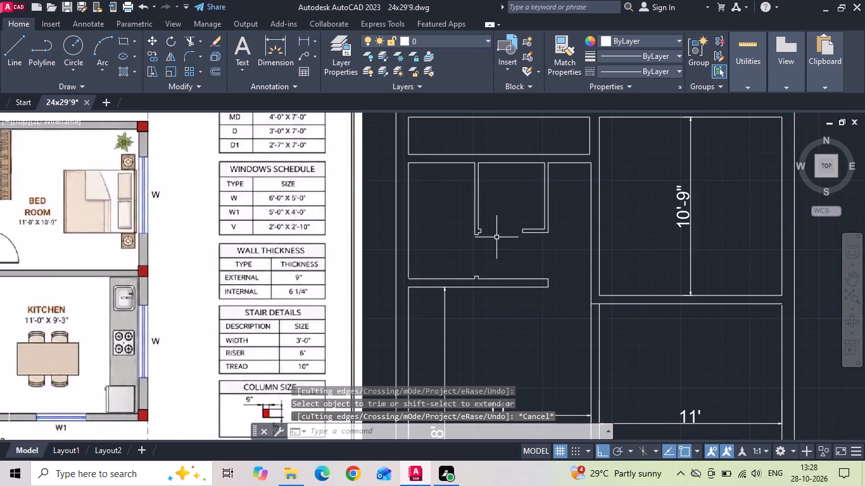
key(Escape)
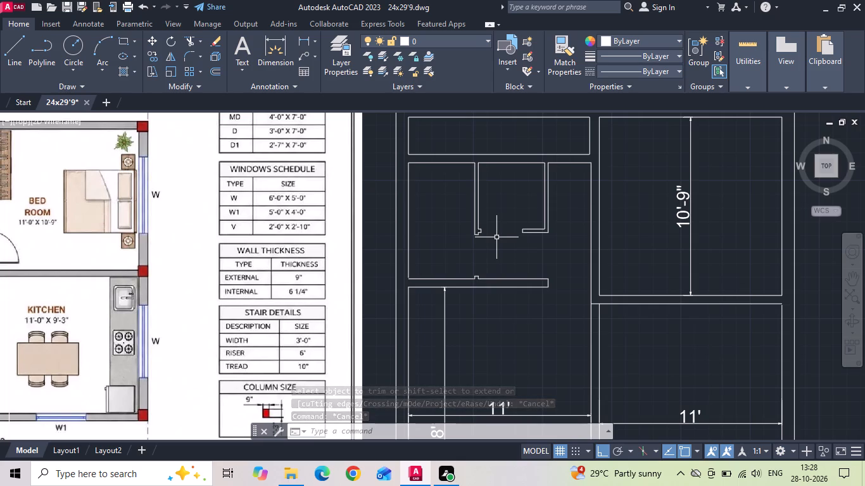
Move the WC doorway's right jamb line 1" away from the bath–WC partition.
scroll(527, 239, up, 3)
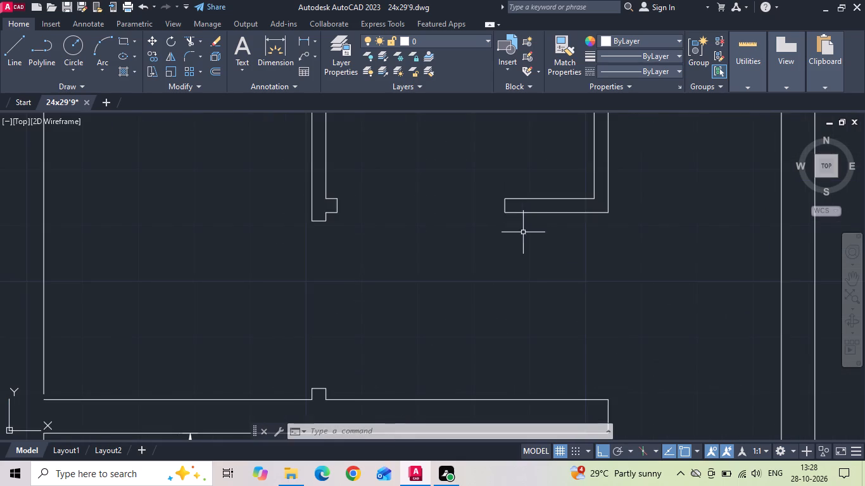
scroll(511, 211, up, 1)
click(510, 203)
click(471, 201)
right_click(470, 201)
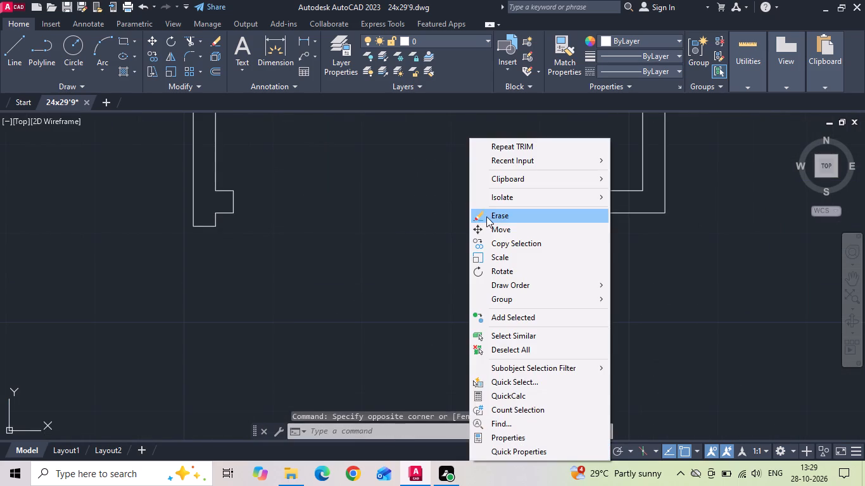
click(488, 224)
drag(387, 289, 396, 291)
key(1)
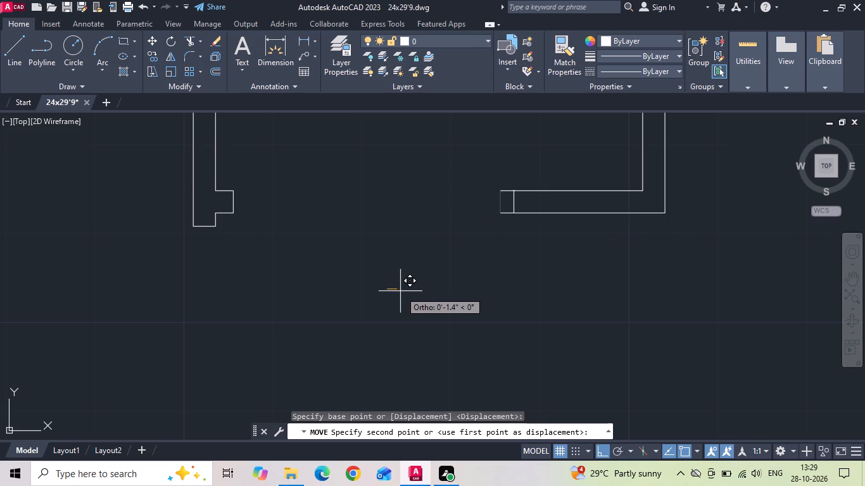
key(space)
Trim the two bottom wall lines projecting past the moved WC jamb line.
key(t)
key(r)
key(space)
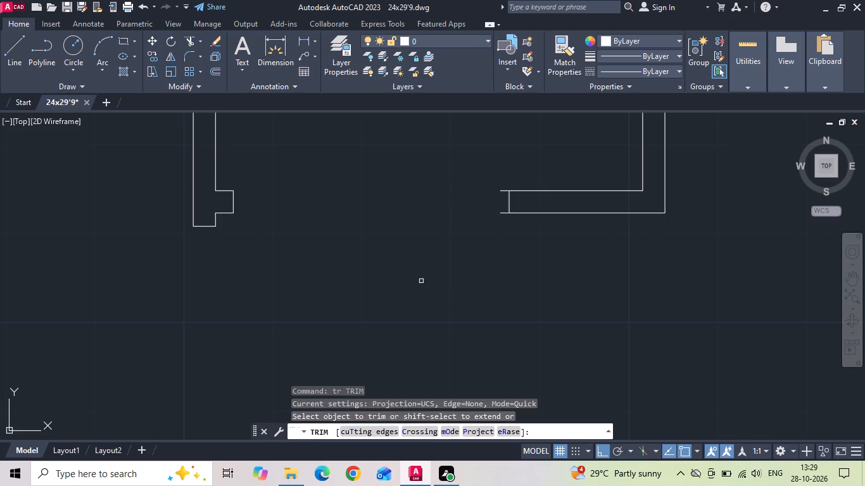
drag(503, 232, 502, 226)
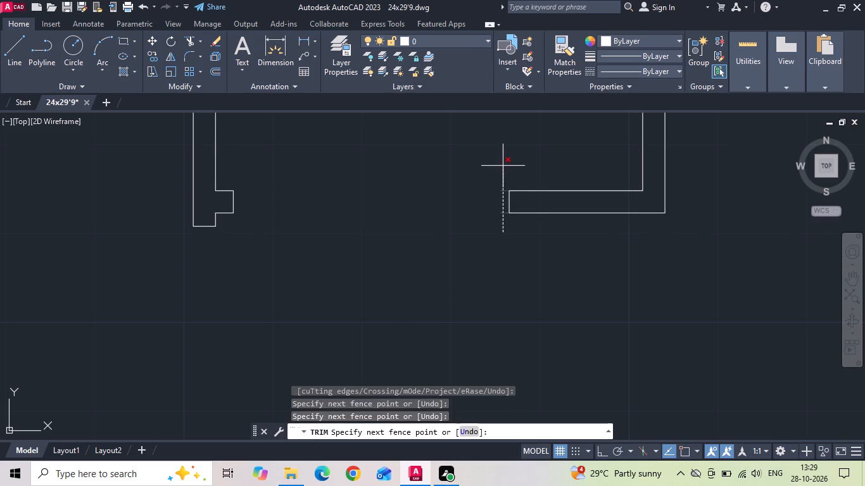
click(503, 166)
scroll(426, 206, down, 1)
key(Escape)
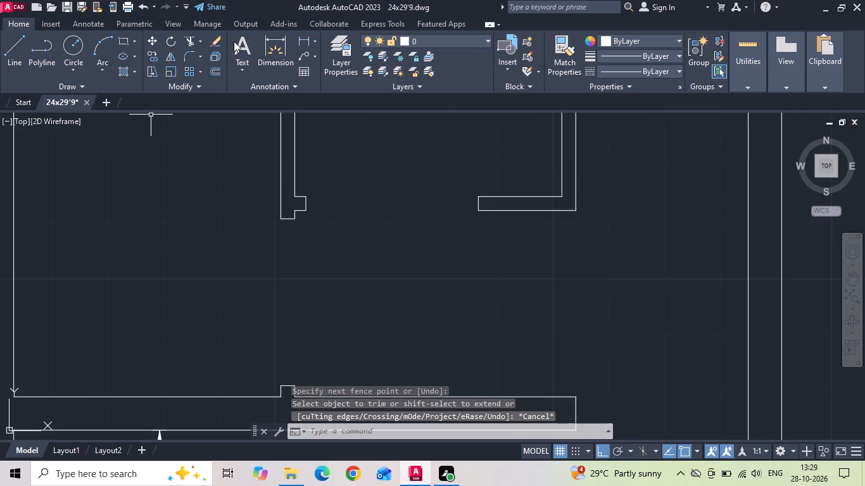
Move the top line of the bath doorway's lower stub 1" down toward the bath's bottom wall.
middle_drag(338, 194, 355, 153)
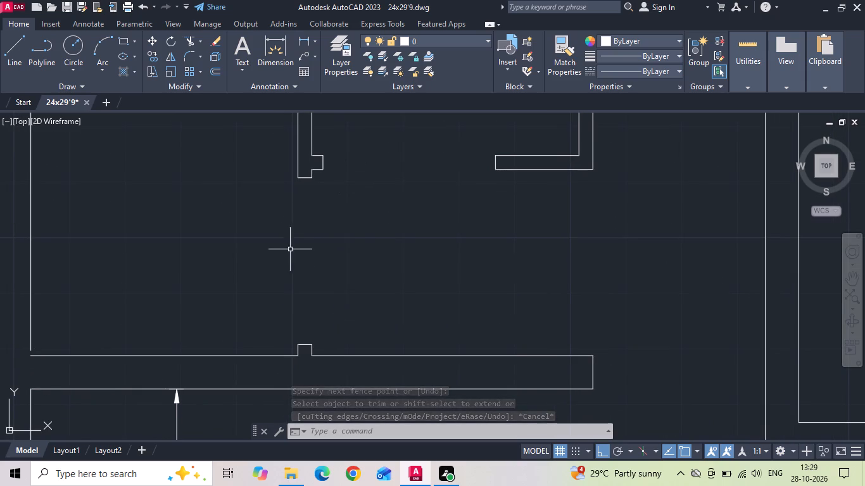
scroll(310, 352, up, 2)
middle_drag(303, 329, 312, 244)
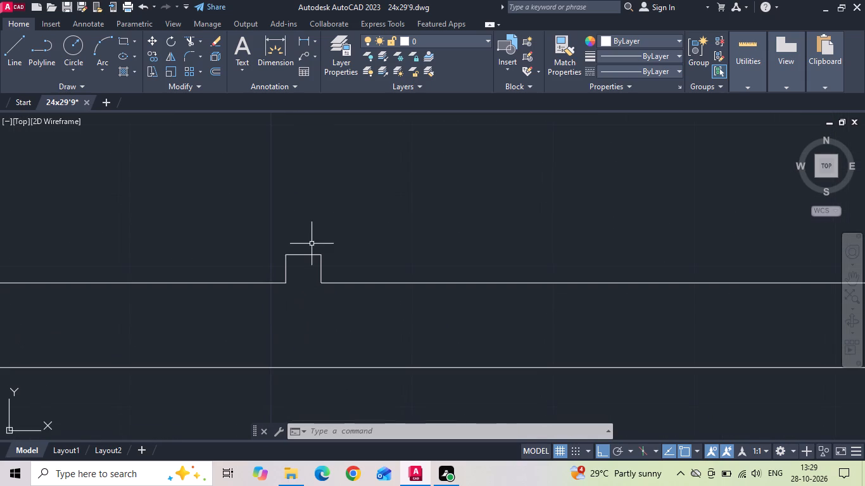
drag(312, 247, 310, 258)
click(308, 263)
right_click(327, 216)
click(373, 232)
drag(430, 203, 429, 215)
key(1)
key(space)
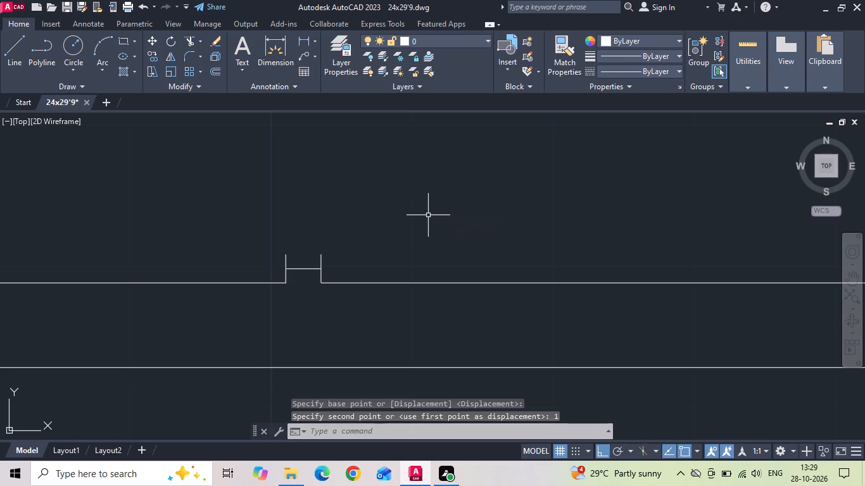
Trim the two side lines of the lower stub that extend above its moved top line.
key(t)
key(r)
key(space)
key(space)
drag(273, 261, 296, 256)
click(368, 256)
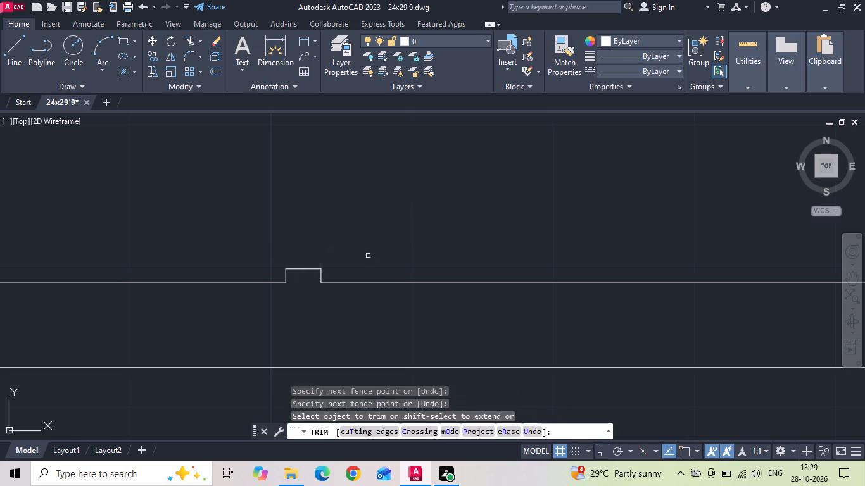
scroll(388, 269, down, 4)
key(Escape)
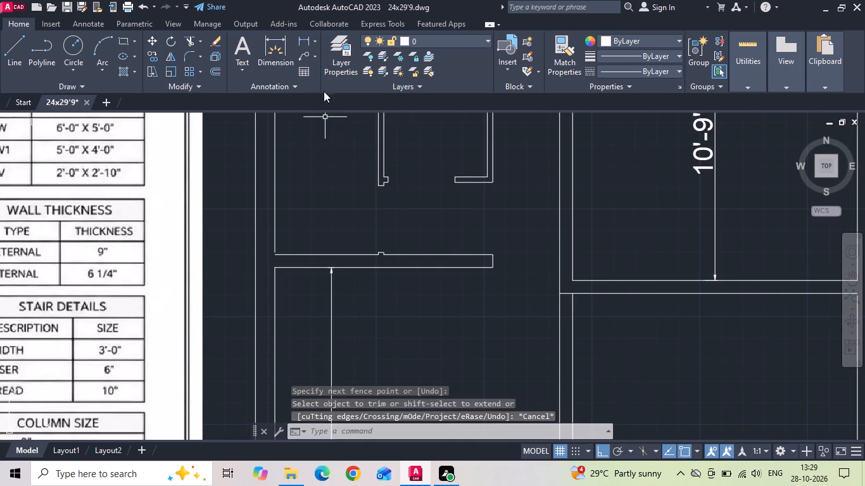
Measure how far the bath–WC partition's upper stub projects below the WC's bottom wall.
click(304, 44)
scroll(392, 164, up, 3)
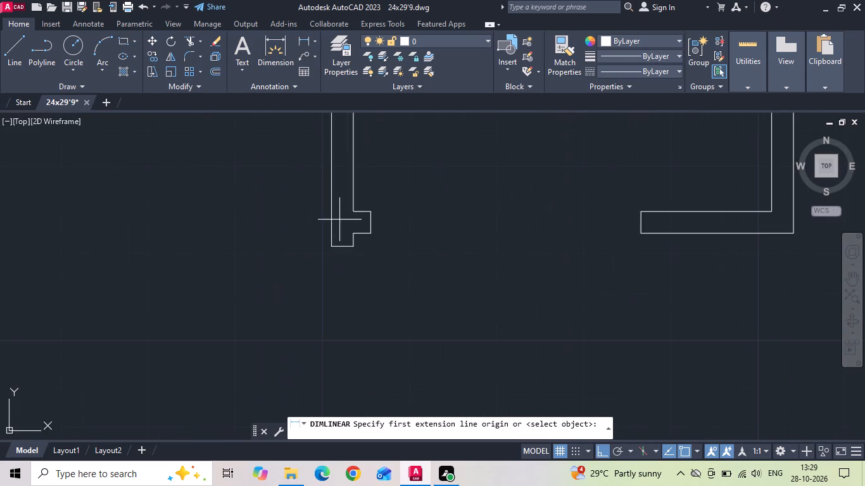
scroll(339, 221, up, 1)
click(363, 236)
click(365, 259)
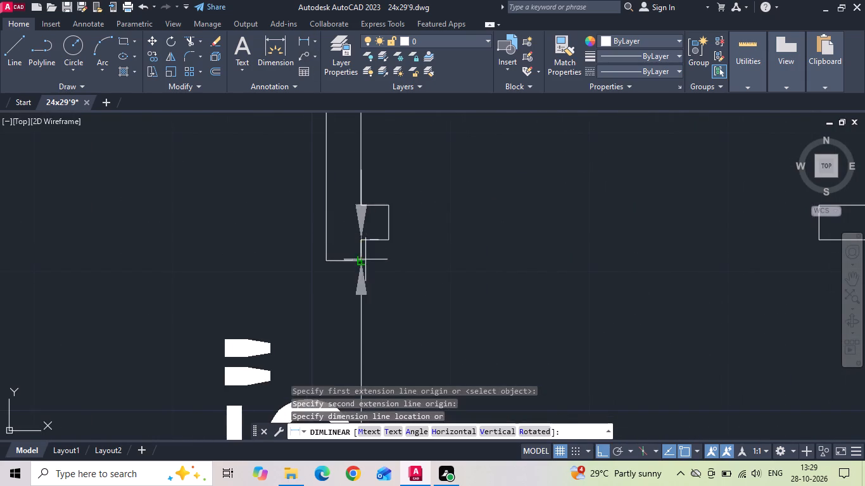
scroll(365, 259, down, 3)
key(Escape)
scroll(363, 266, up, 3)
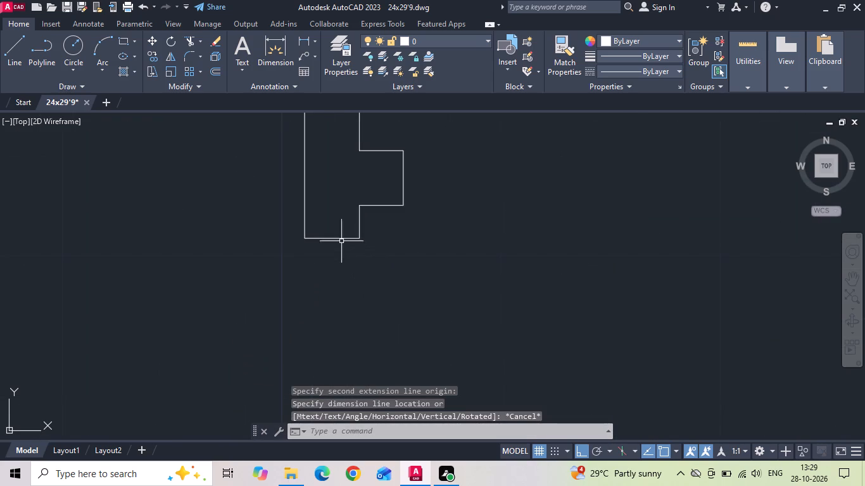
Move the end lines of the bath doorway's upper and lower stubs 0.5" up.
click(335, 227)
scroll(335, 226, down, 4)
scroll(322, 306, up, 2)
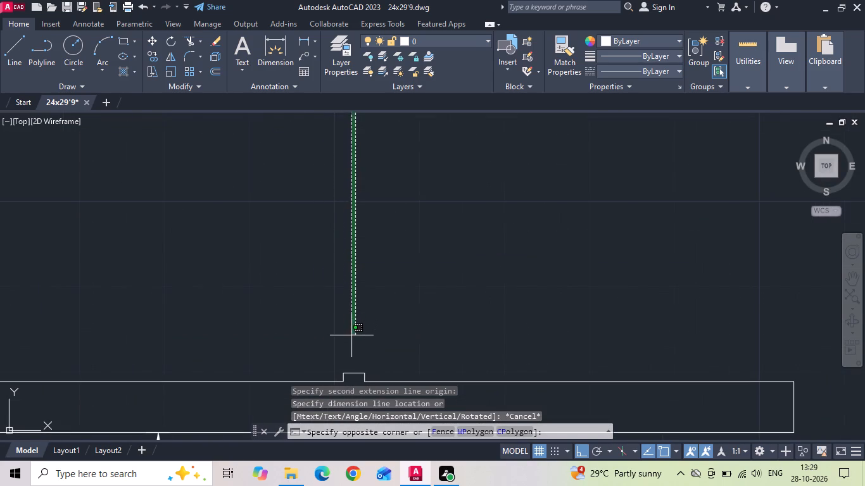
click(350, 378)
scroll(357, 320, down, 1)
right_click(374, 294)
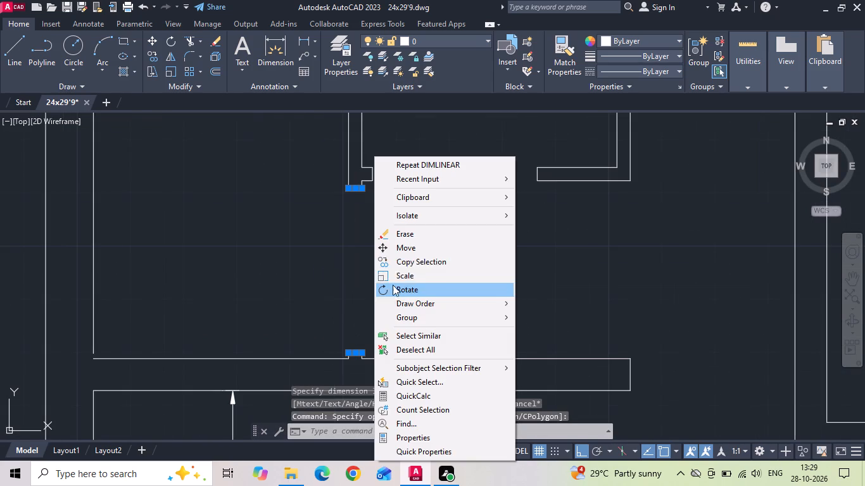
click(418, 244)
click(426, 280)
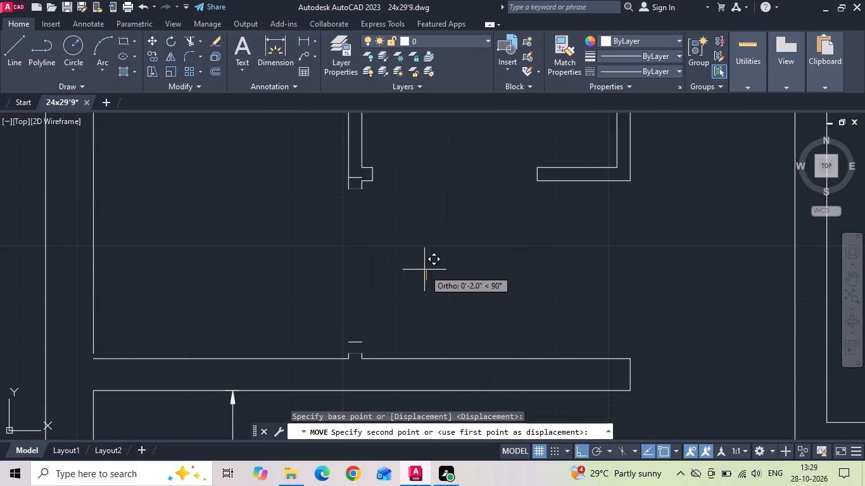
text(.5)
key(Return)
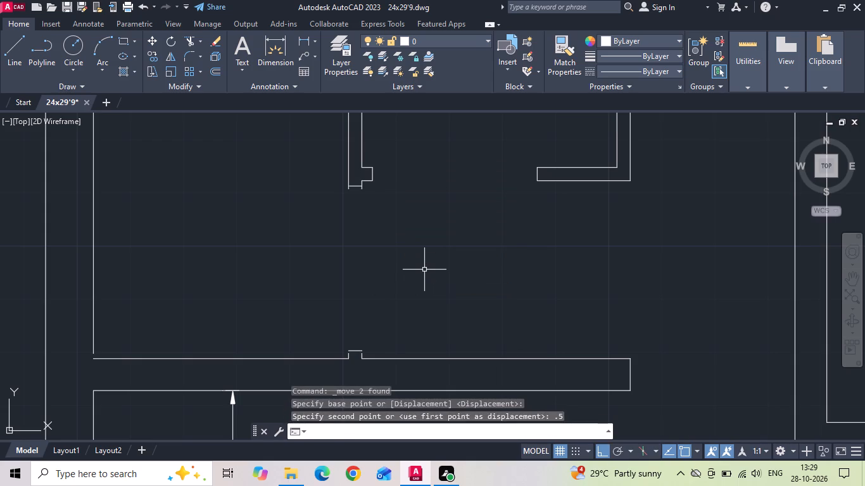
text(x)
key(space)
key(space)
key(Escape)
Extend the lower stub's two side lines up to its moved top line.
text(ex)
key(space)
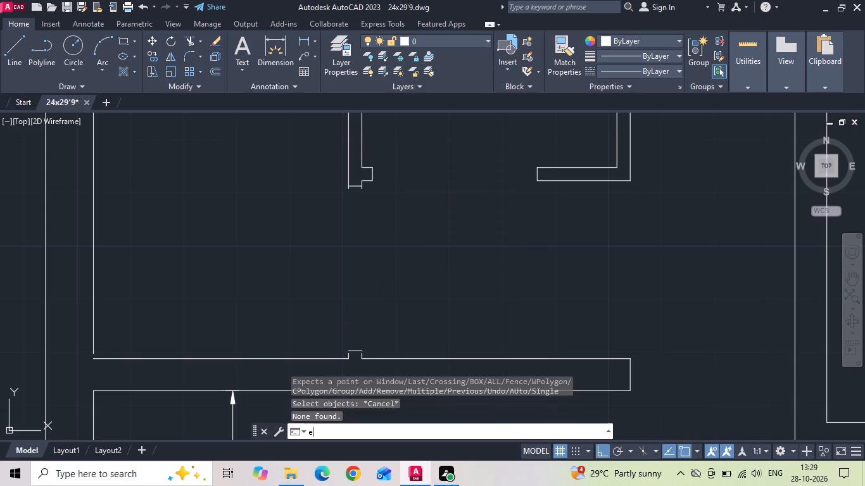
key(space)
click(343, 357)
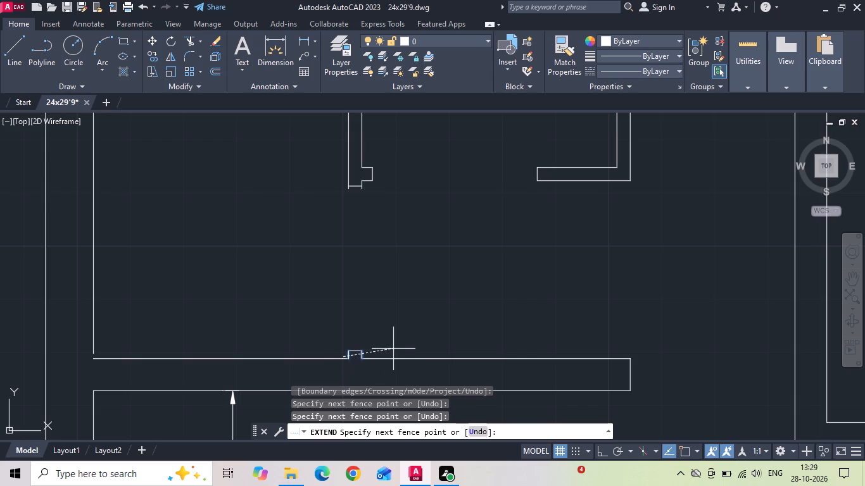
scroll(376, 357, up, 2)
click(372, 341)
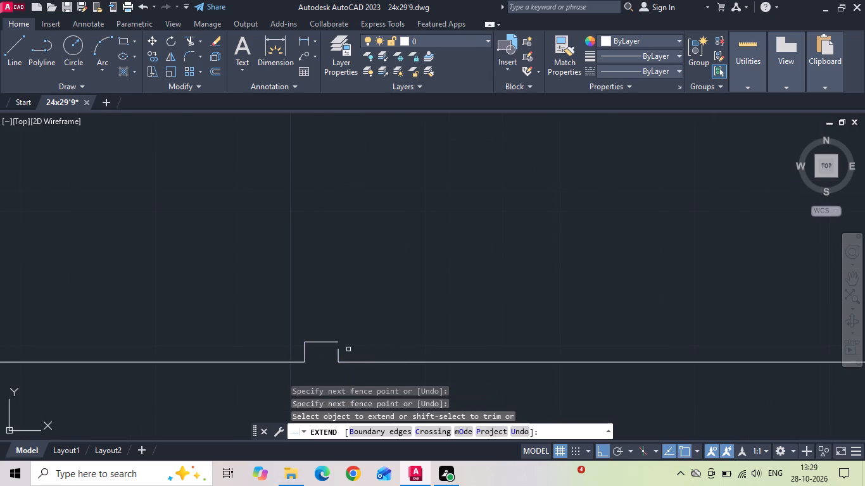
click(336, 352)
scroll(370, 345, down, 2)
key(Escape)
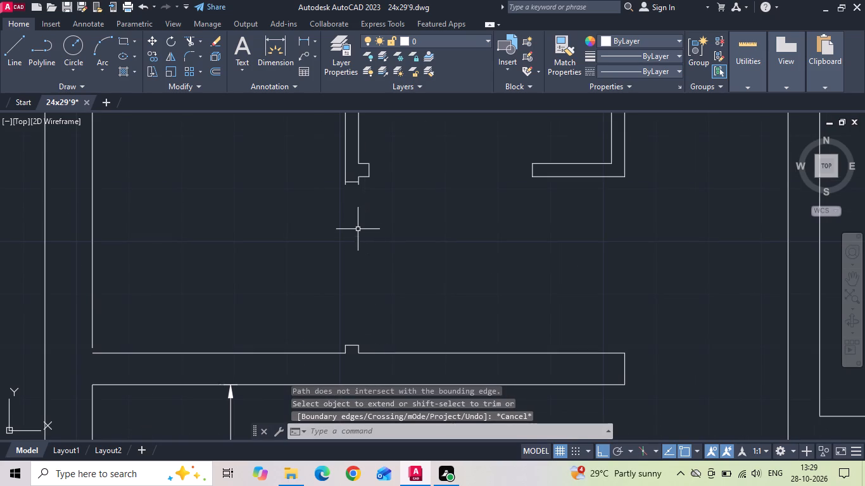
Trim the two side lines of the upper stub that project below its moved end line.
text(tr)
key(space)
key(space)
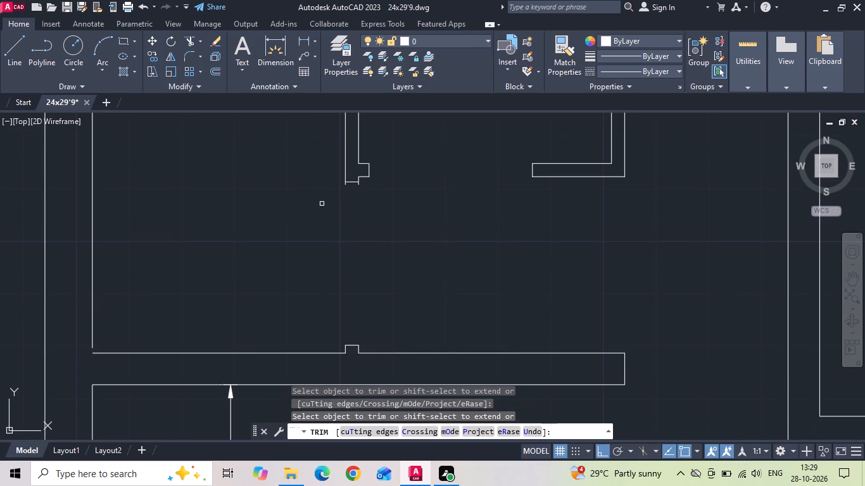
scroll(327, 121, up, 2)
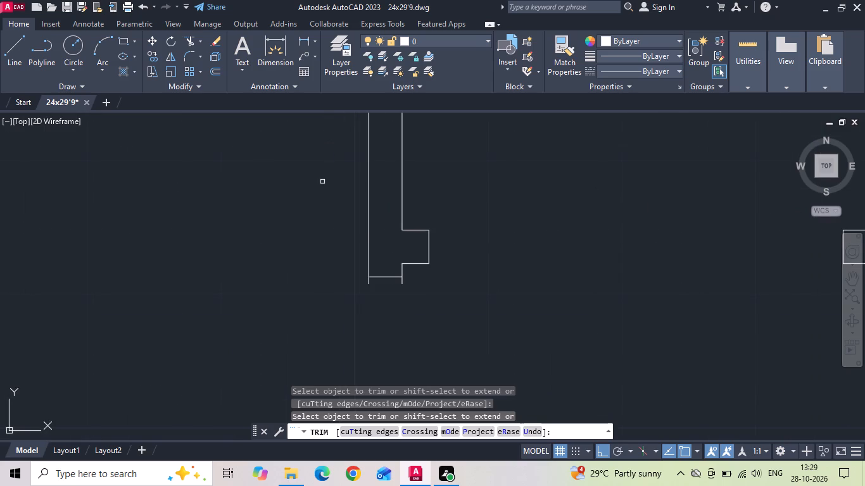
scroll(322, 182, down, 1)
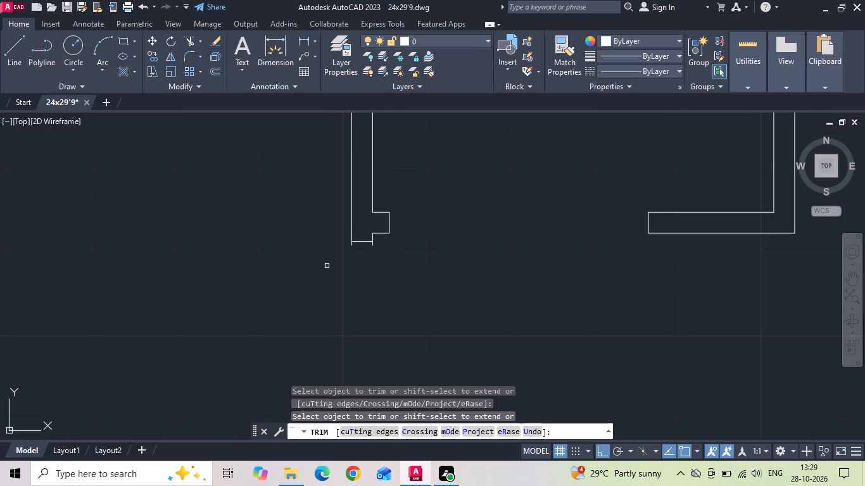
click(353, 246)
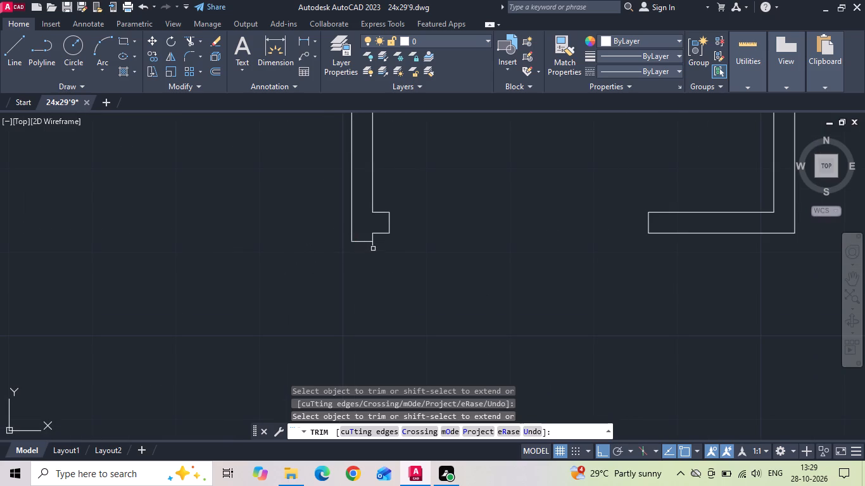
click(373, 245)
key(Escape)
Save the drawing.
key(ctrl+s)
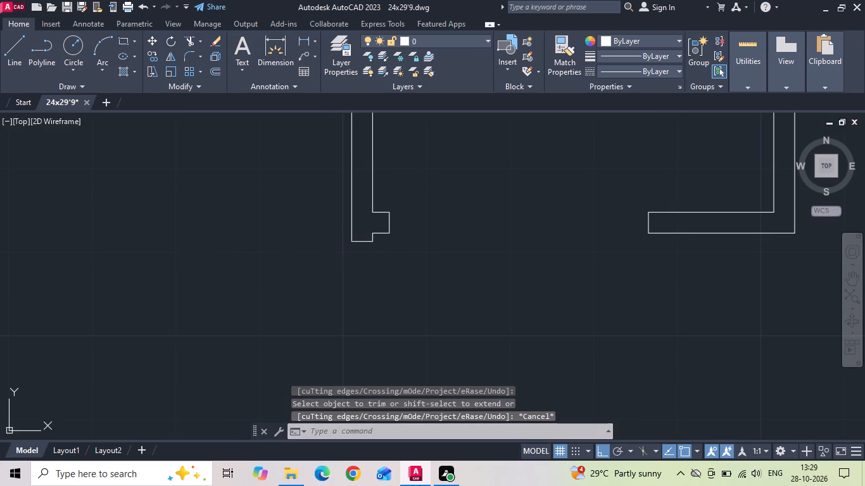
key(ctrl+s)
Draw a 9" by 9" column rectangle in the hall, just below the bath's bottom wall.
scroll(458, 236, down, 4)
middle_drag(53, 241, 381, 238)
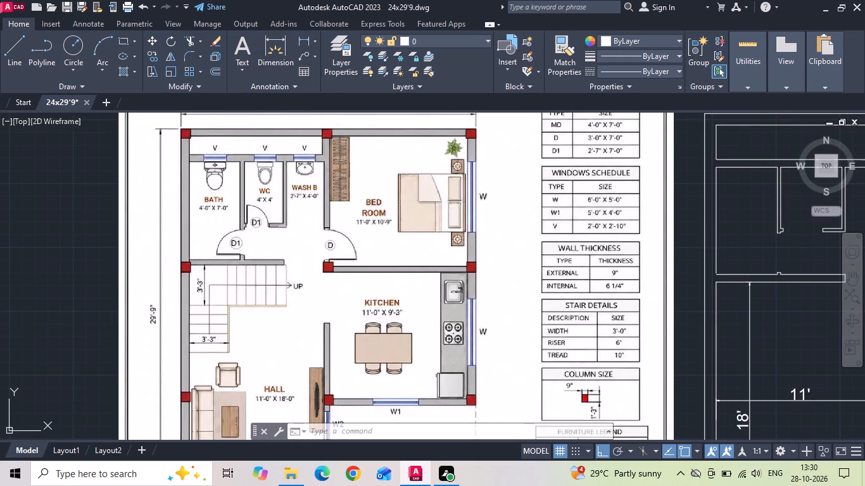
scroll(306, 252, down, 1)
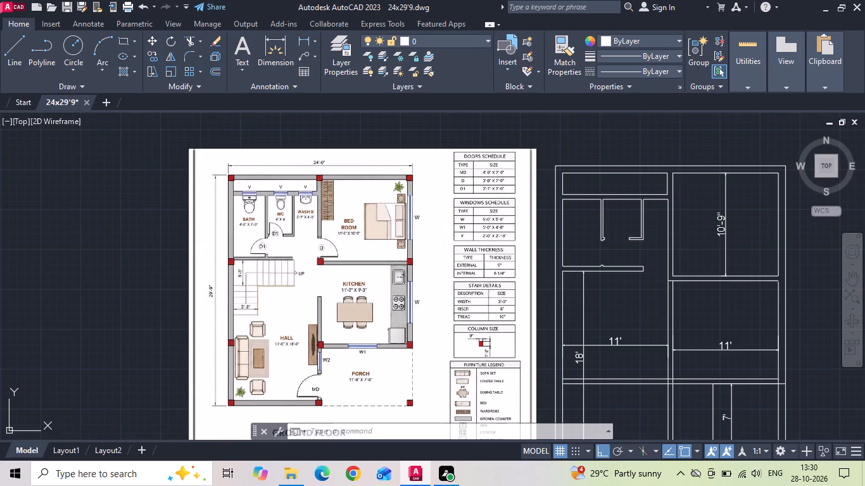
middle_drag(612, 270, 588, 263)
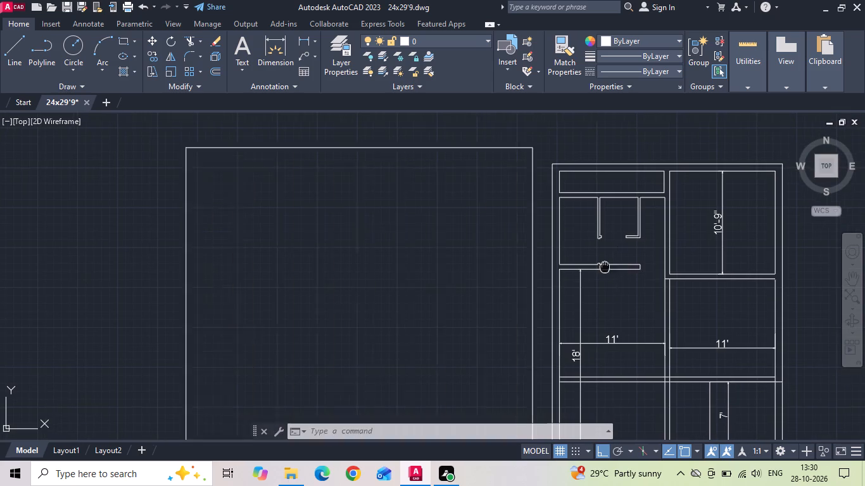
middle_drag(588, 263, 489, 263)
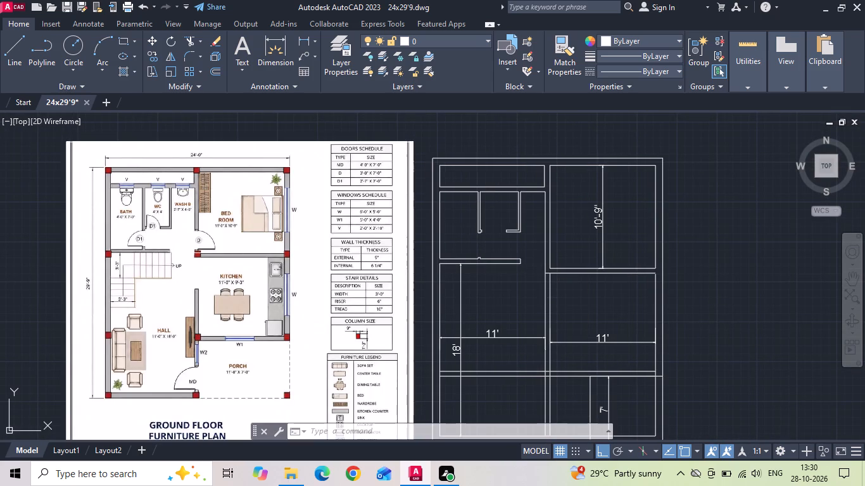
key(r)
text(ec)
key(space)
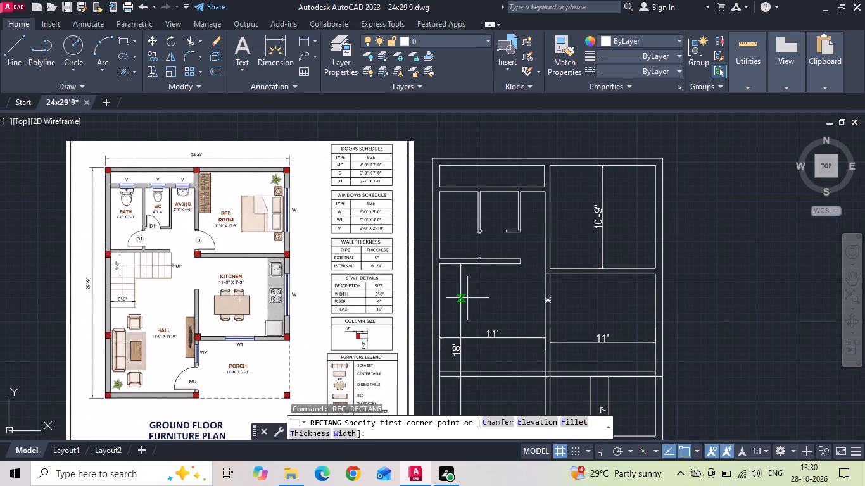
drag(481, 273, 491, 289)
key(d)
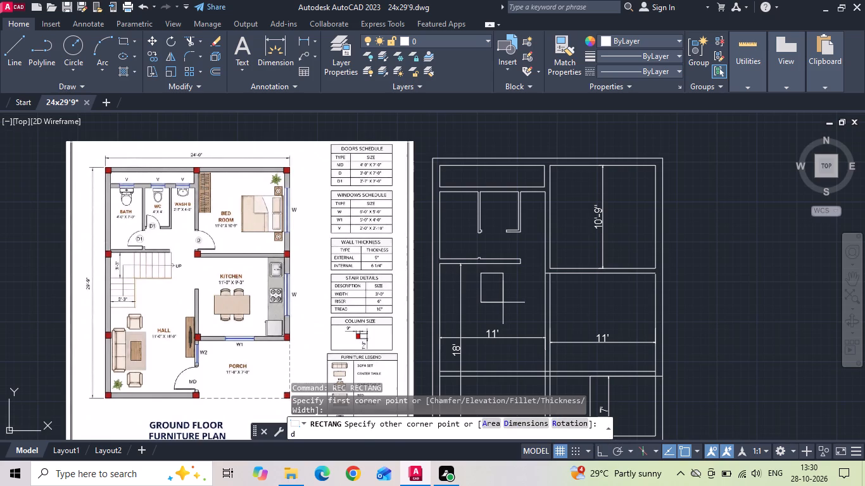
key(space)
key(9)
key(Return)
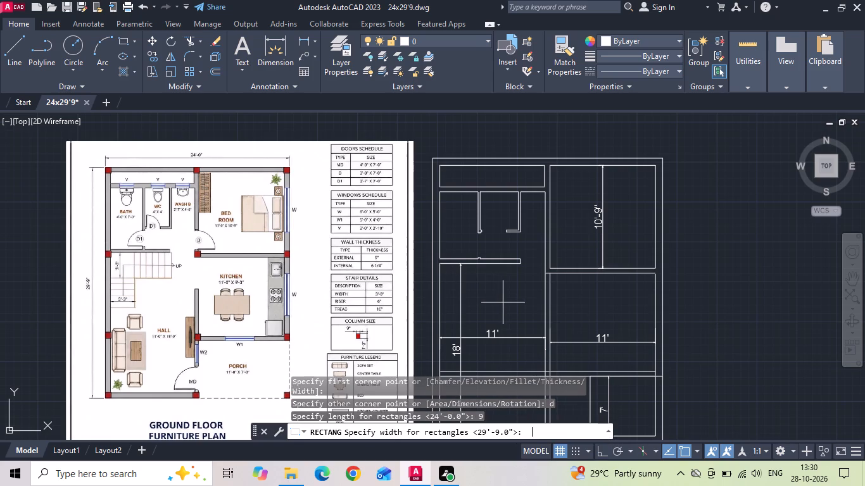
key(9)
key(Return)
click(503, 302)
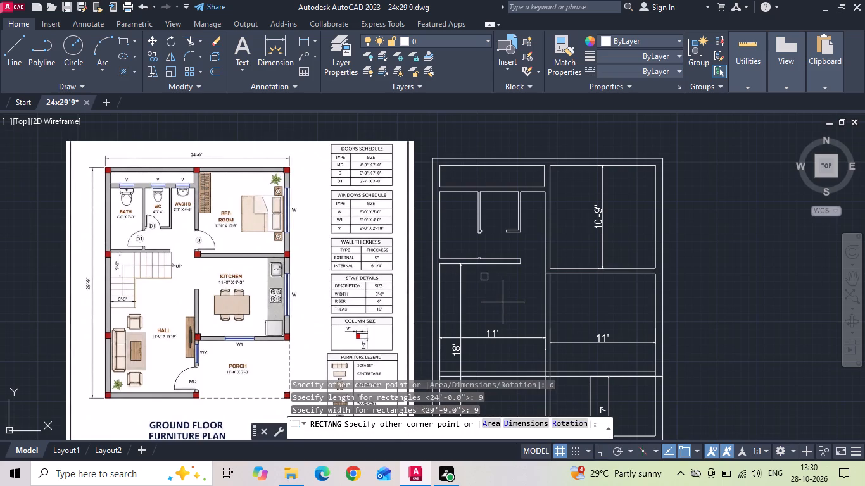
text(h)
key(space)
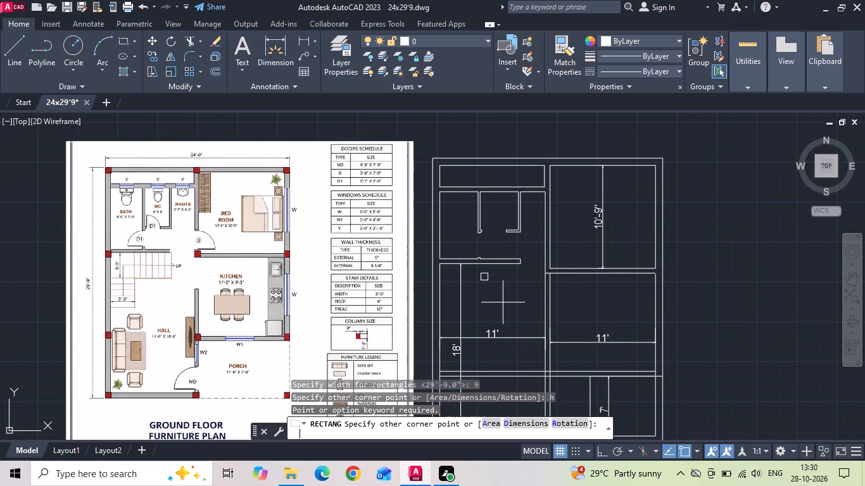
click(477, 308)
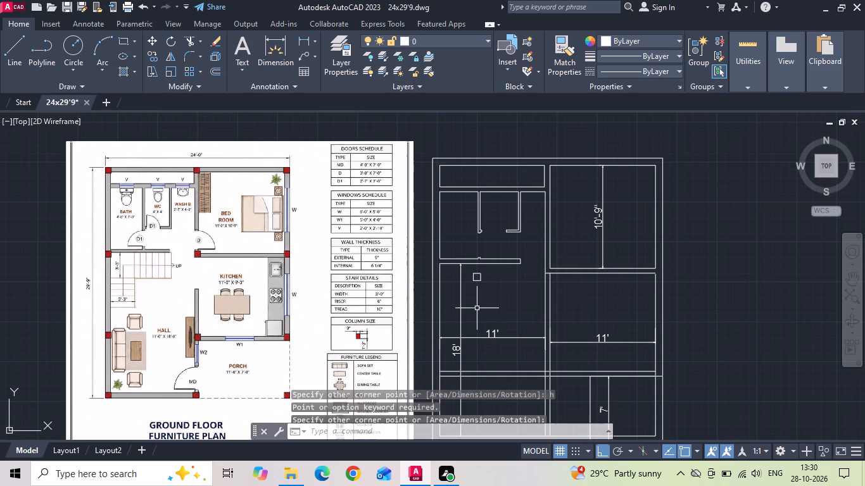
Fill the column square with a solid red hatch.
key(h)
key(space)
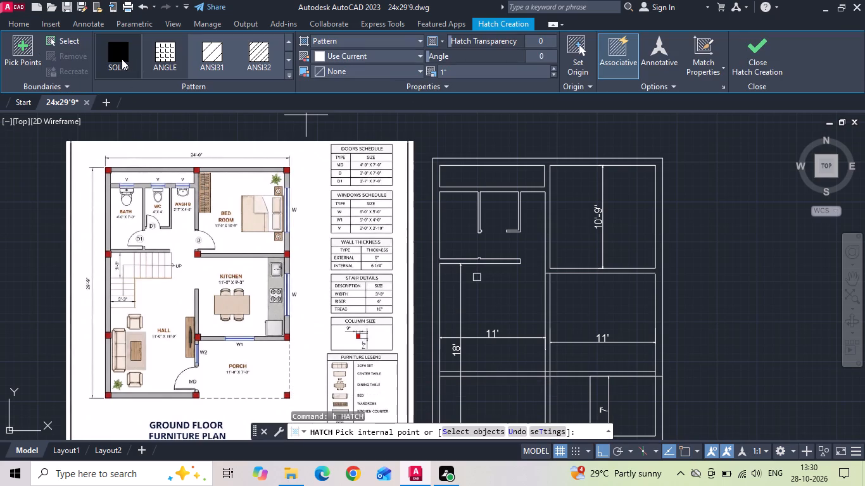
click(122, 59)
click(318, 54)
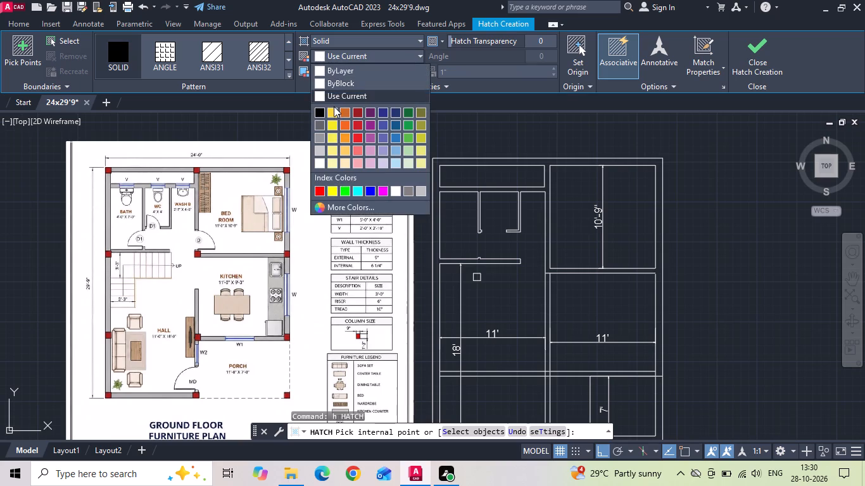
click(316, 190)
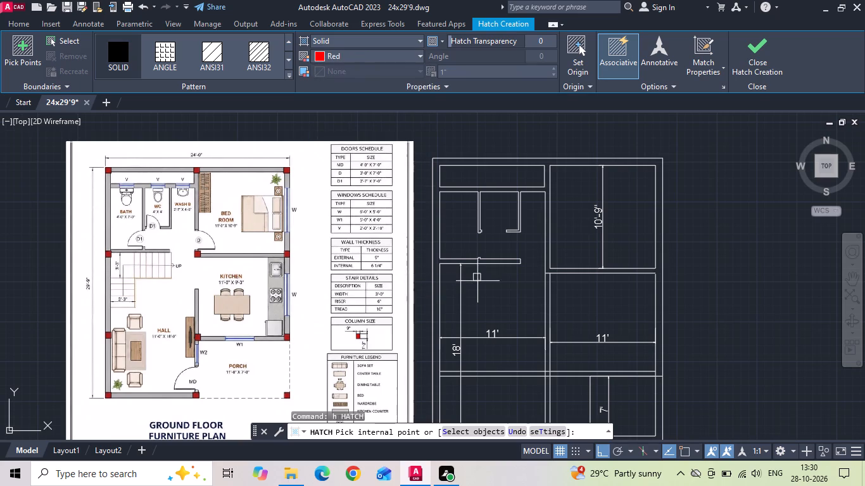
scroll(477, 280, up, 2)
click(475, 271)
key(space)
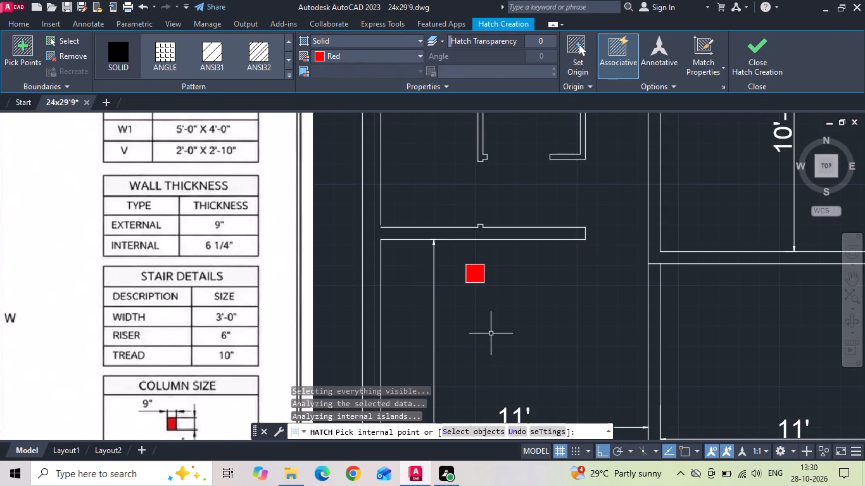
Move the hatched column by its top-left corner to the top-left outer corner of the plan's external wall.
scroll(495, 328, down, 3)
scroll(488, 296, up, 4)
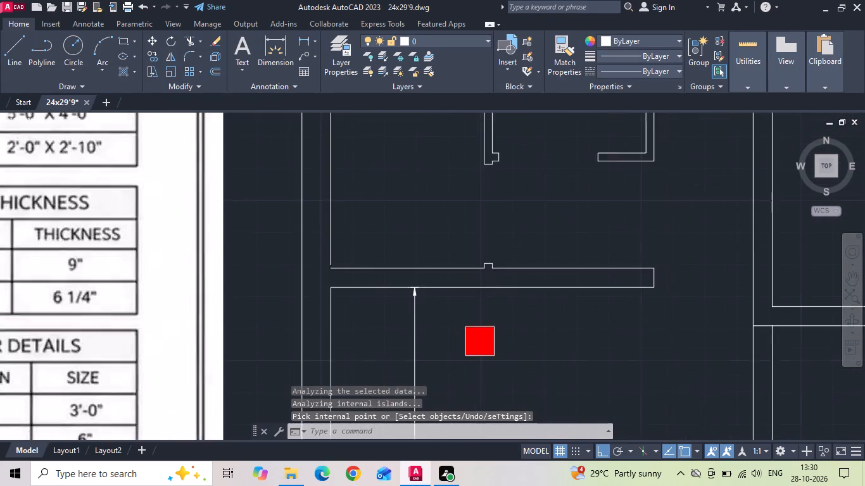
drag(500, 304, 470, 363)
click(463, 366)
right_click(429, 311)
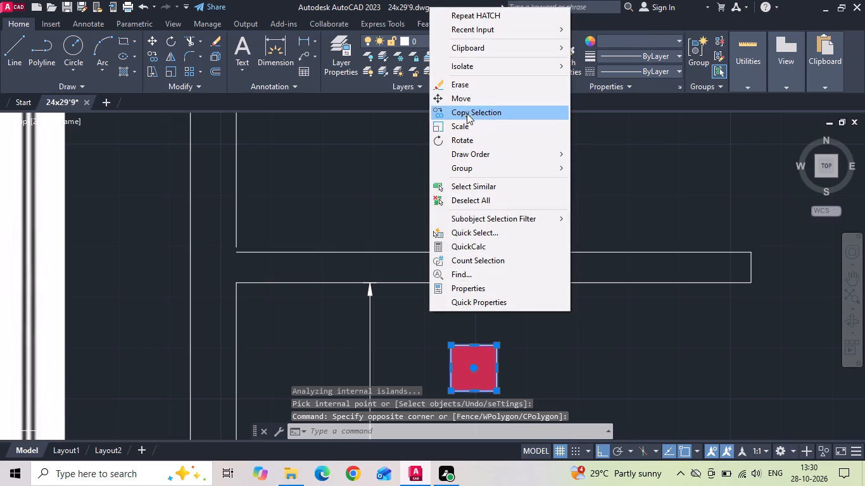
click(469, 102)
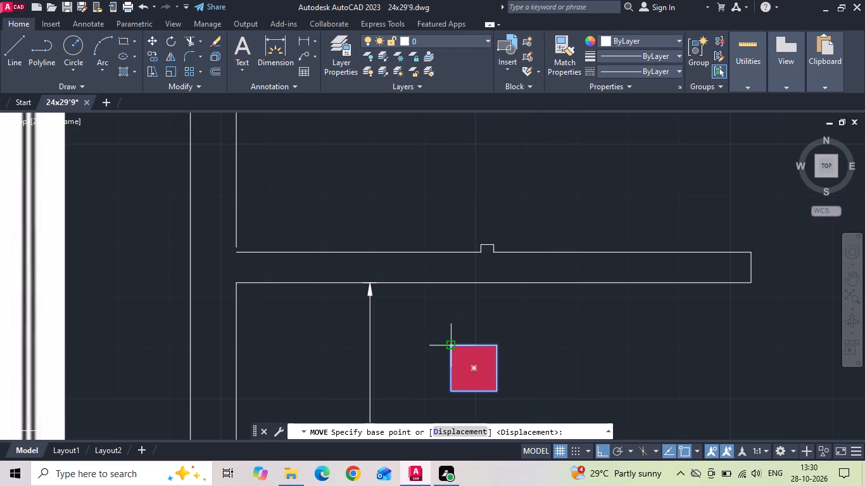
click(453, 345)
scroll(467, 356, down, 4)
scroll(432, 265, up, 2)
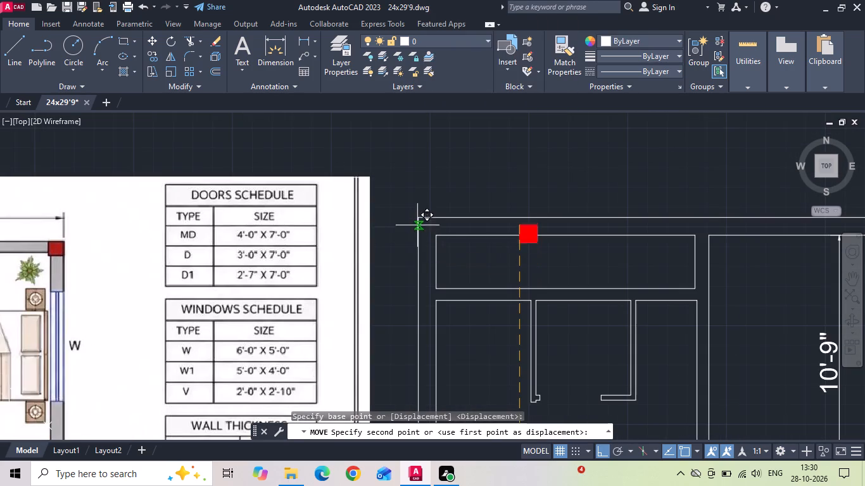
click(417, 220)
scroll(546, 258, down, 2)
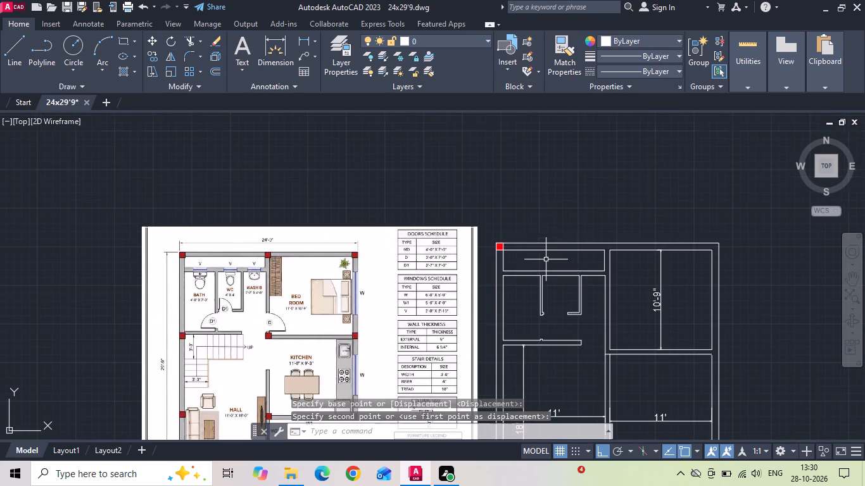
key(Escape)
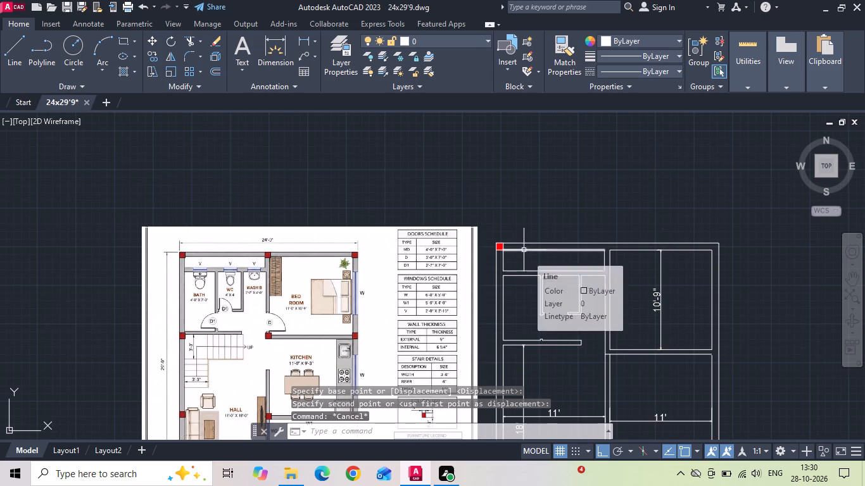
scroll(267, 269, up, 3)
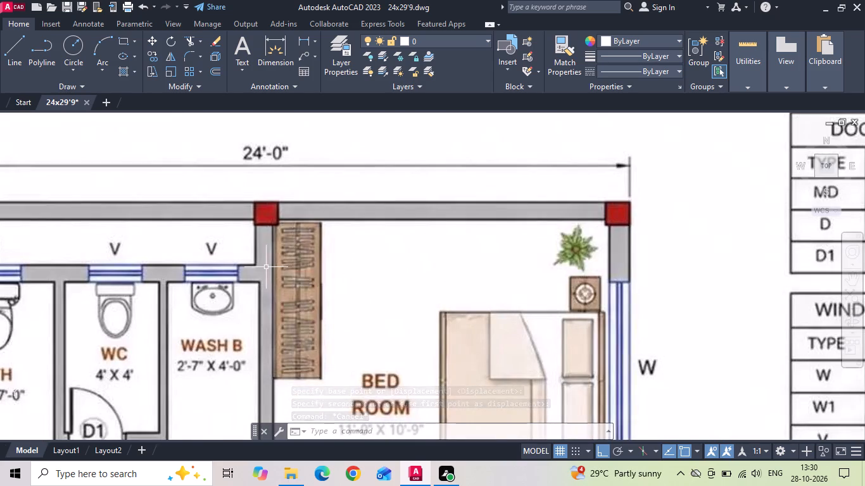
Examine the reference plan's column positions and the column size detail.
scroll(275, 249, down, 2)
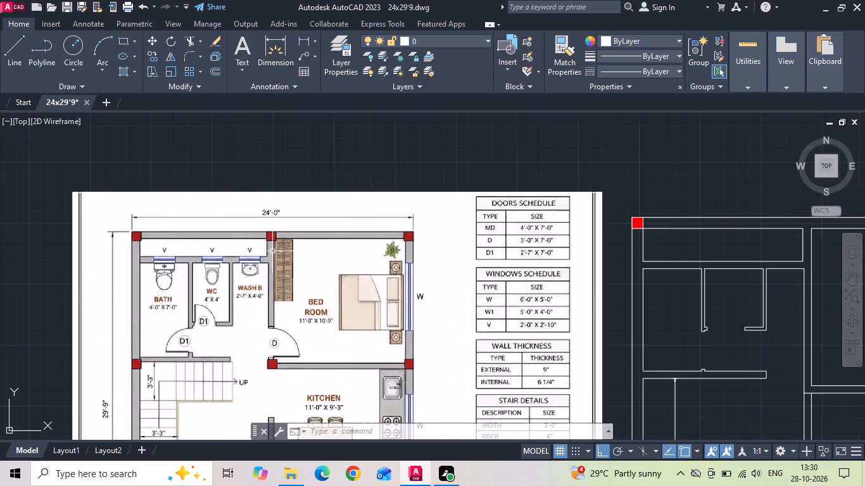
scroll(111, 258, up, 2)
scroll(163, 215, up, 2)
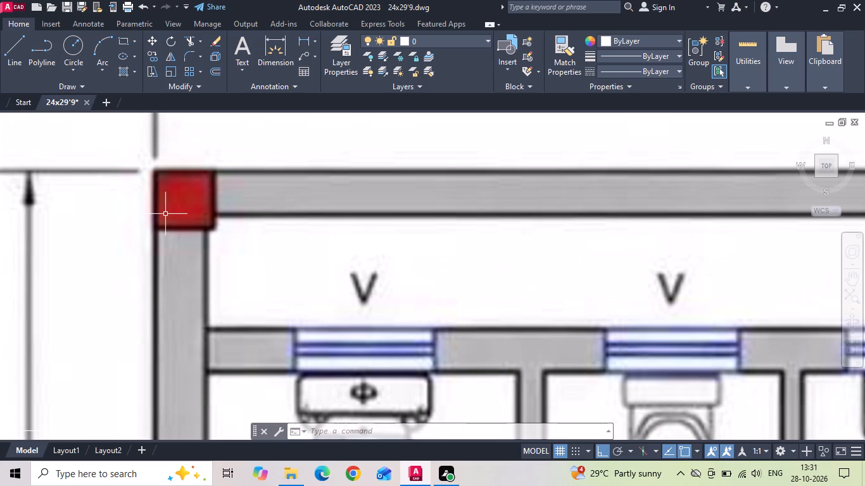
scroll(165, 214, down, 5)
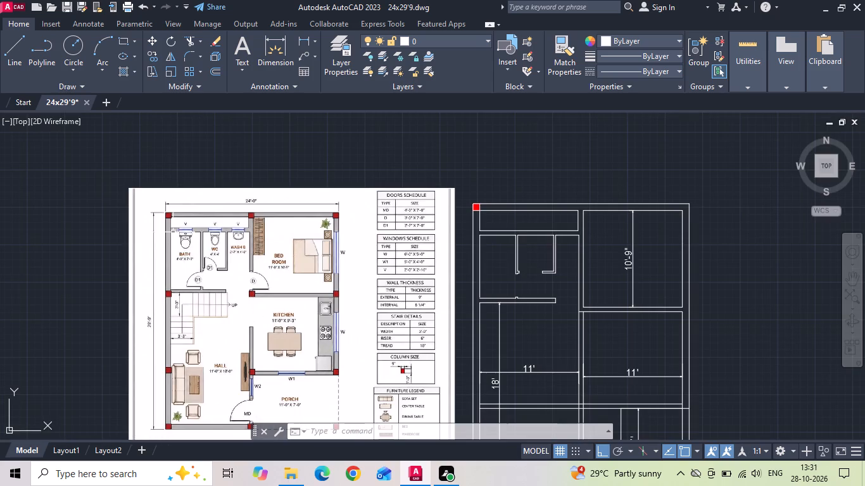
scroll(388, 397, up, 3)
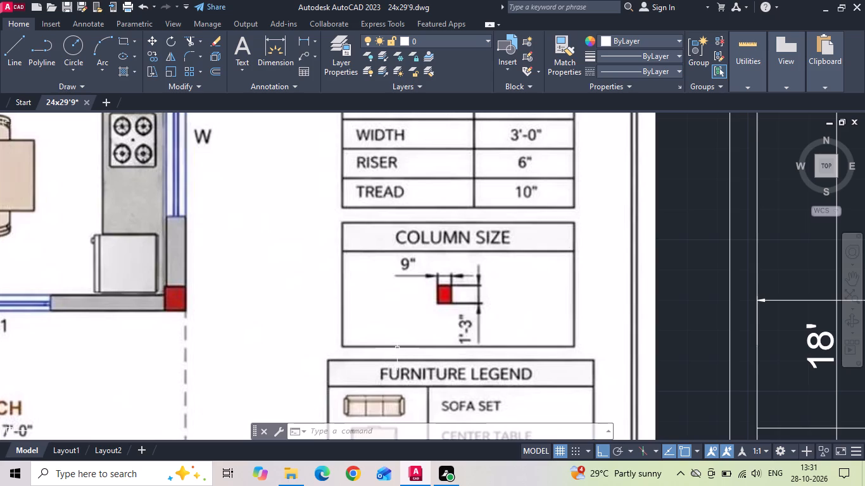
scroll(557, 316, down, 1)
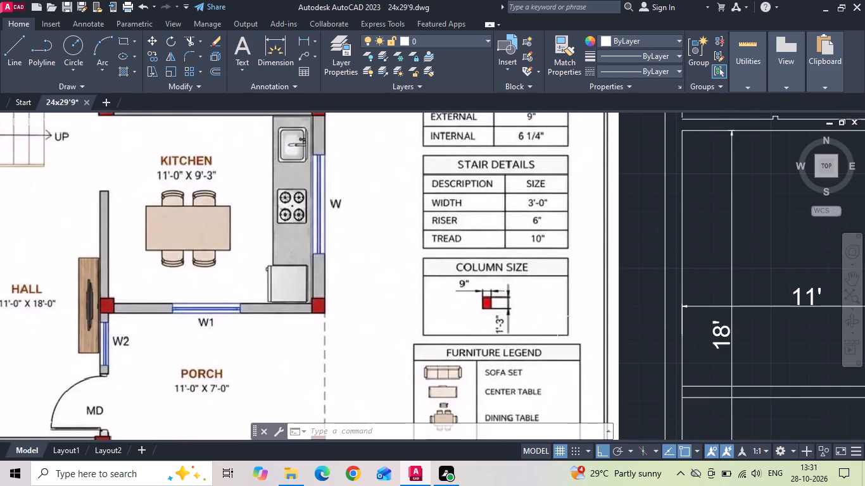
middle_drag(472, 323, 482, 269)
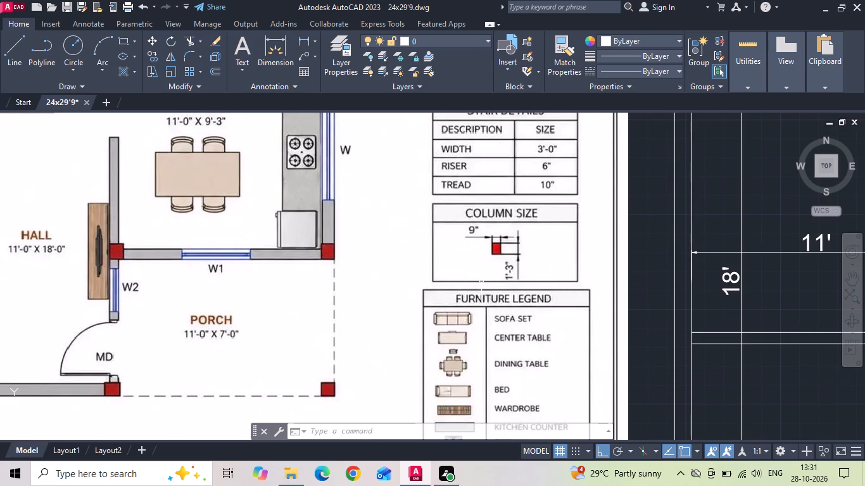
scroll(426, 308, down, 2)
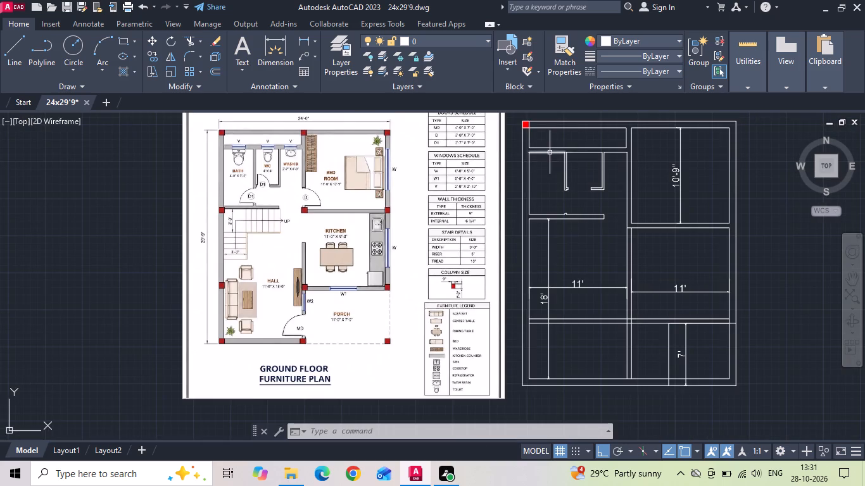
Stretch the hatched corner column's inner short edge 6" along the top external wall.
middle_drag(543, 190, 508, 271)
scroll(495, 202, up, 1)
scroll(109, 247, up, 1)
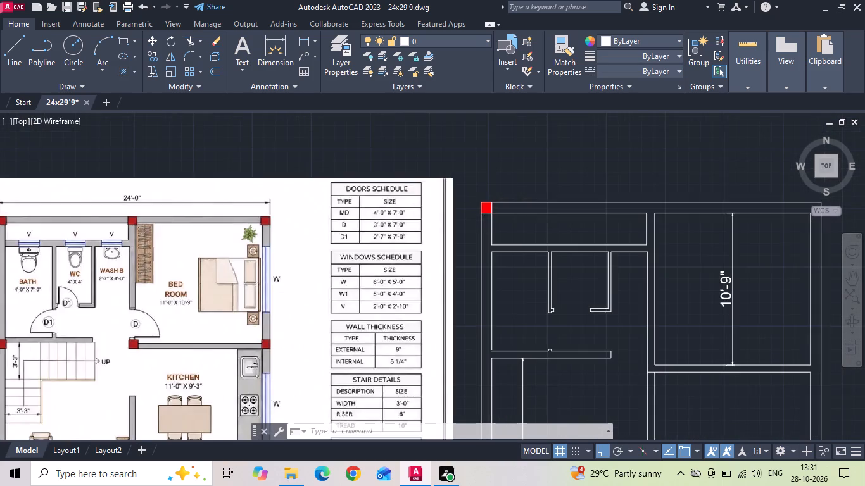
scroll(109, 247, up, 1)
scroll(107, 256, down, 1)
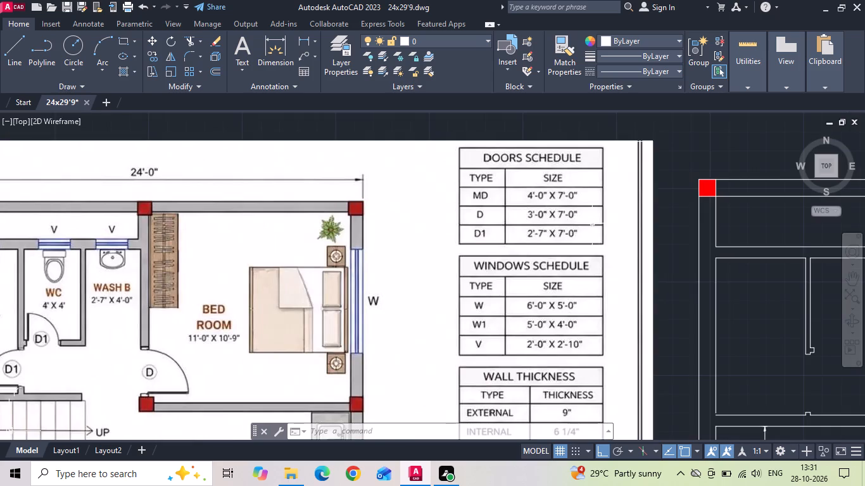
middle_drag(603, 225, 130, 228)
scroll(167, 185, up, 1)
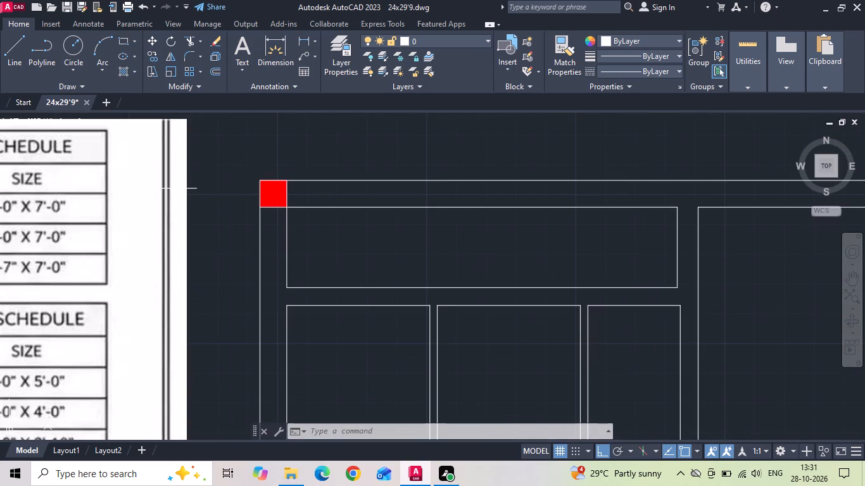
click(286, 194)
scroll(286, 190, up, 2)
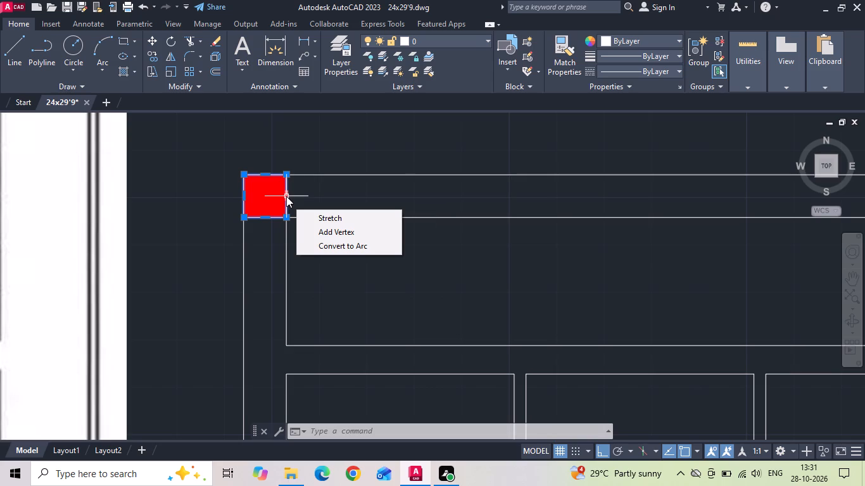
drag(288, 196, 295, 195)
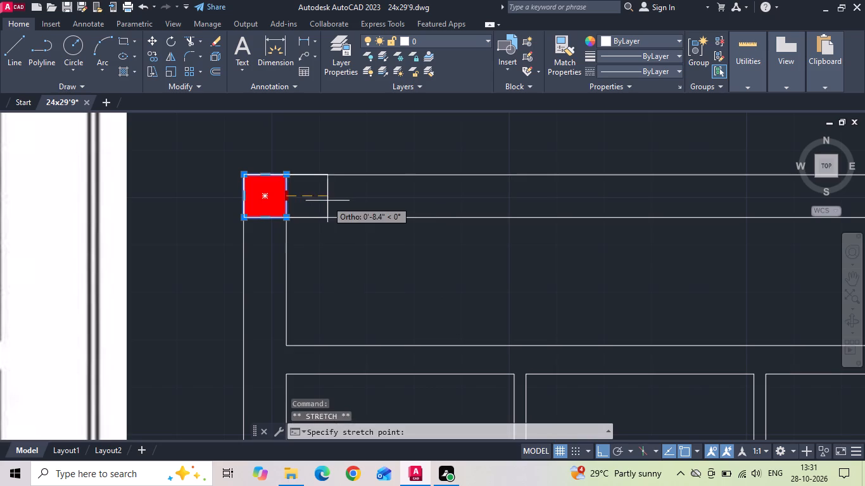
key(6)
key(Return)
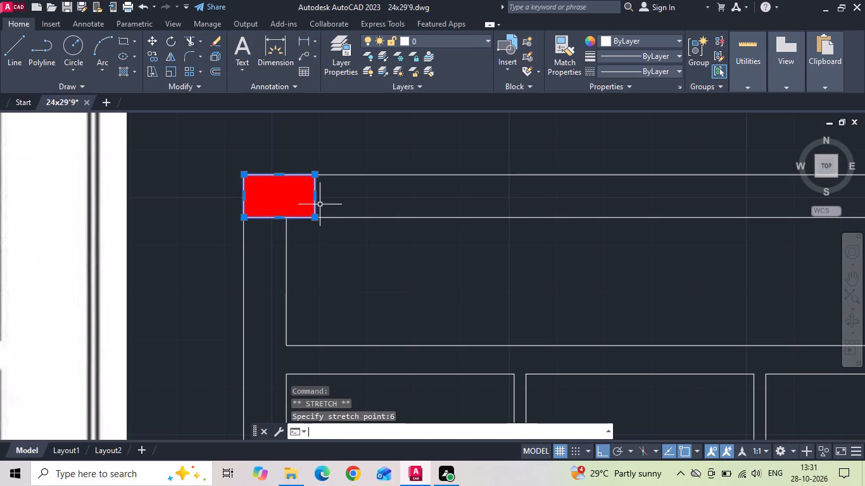
scroll(362, 188, down, 3)
key(Escape)
scroll(464, 225, down, 1)
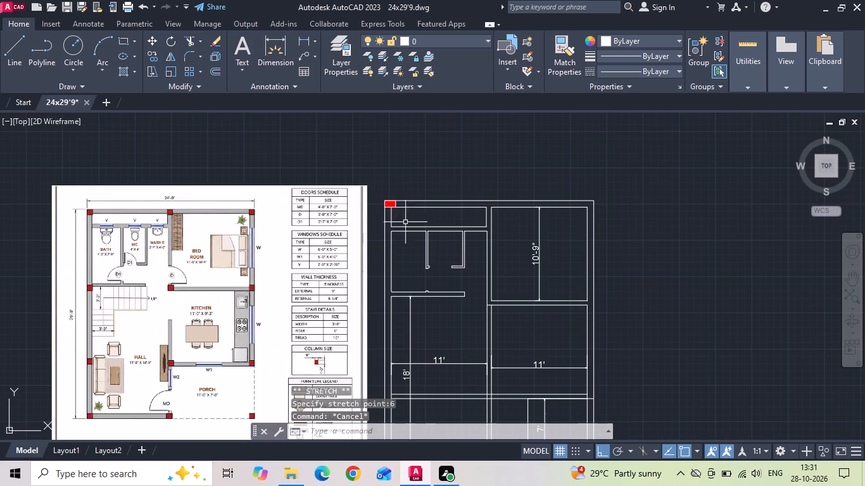
Measure the stretched column's length along its top edge.
scroll(414, 204, up, 3)
scroll(354, 201, up, 1)
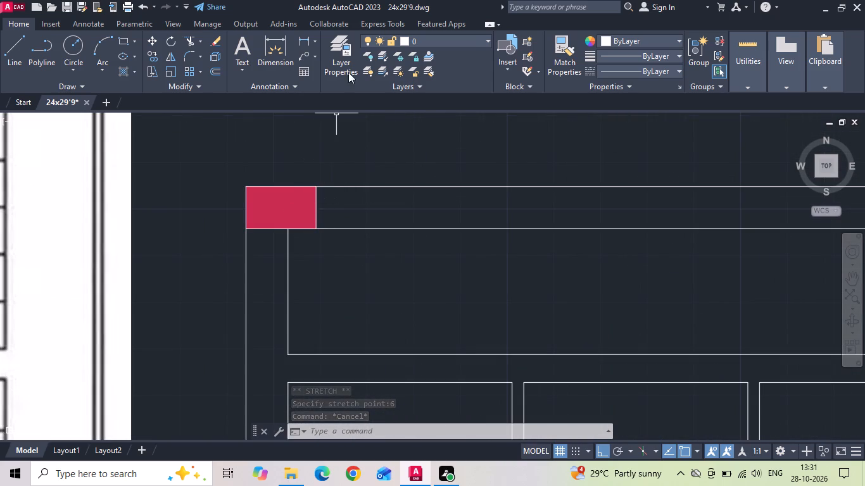
click(300, 40)
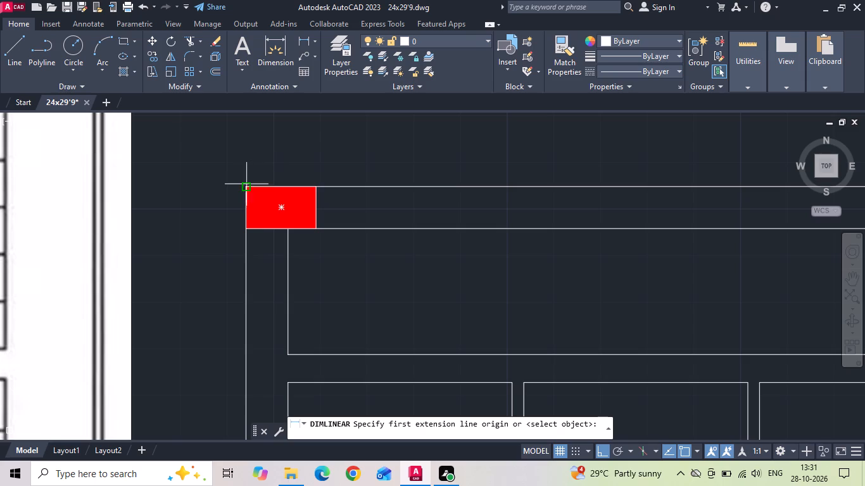
click(246, 184)
click(317, 181)
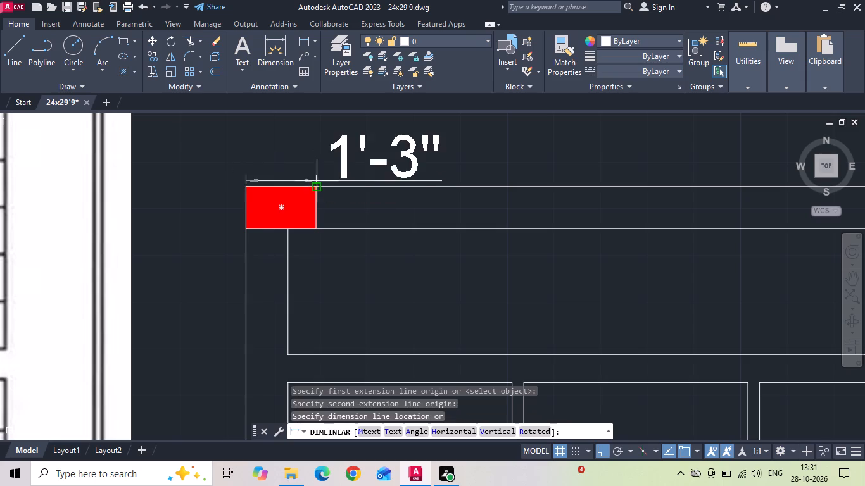
key(Escape)
Rotate the hatched column a quarter turn so its longer side runs vertically.
drag(324, 199, 314, 207)
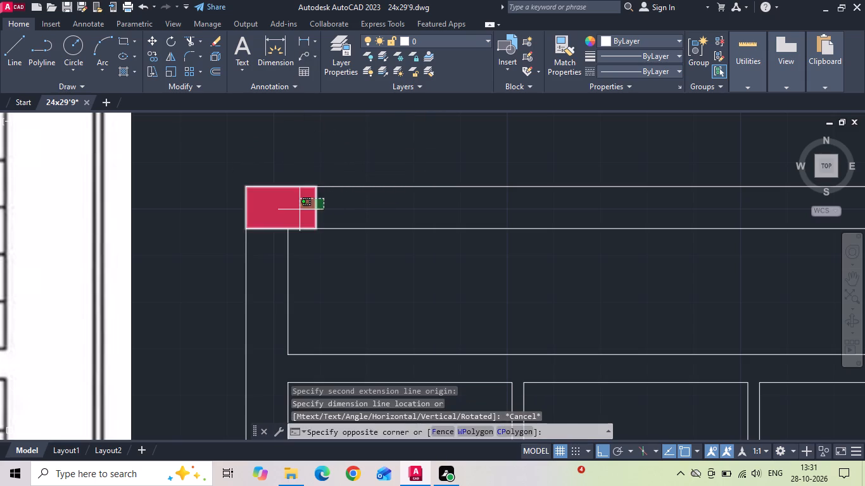
click(294, 209)
right_click(294, 171)
click(323, 286)
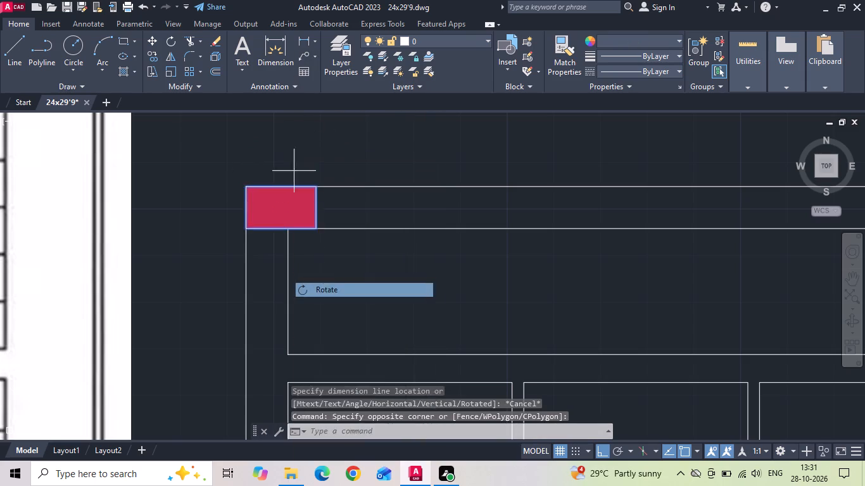
drag(324, 254, 325, 265)
click(323, 271)
Move the rotated column by its top-left corner onto the top-left outer corner of the external wall.
drag(398, 237, 363, 268)
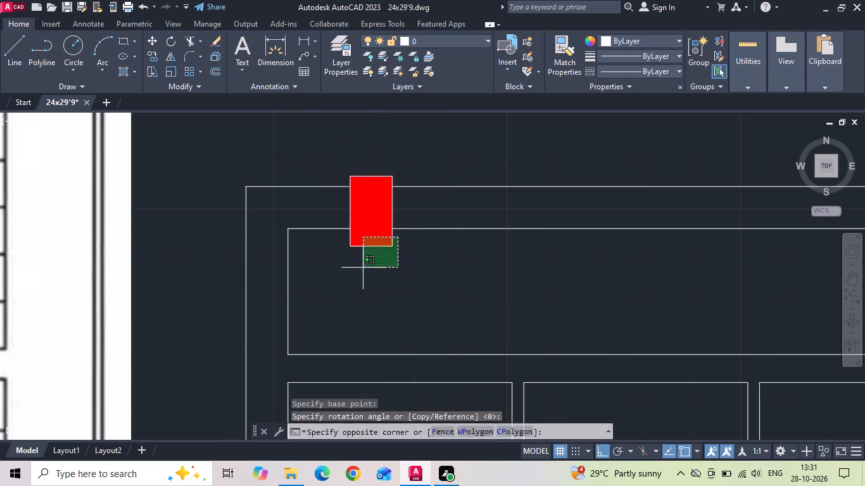
click(359, 270)
right_click(363, 262)
click(384, 245)
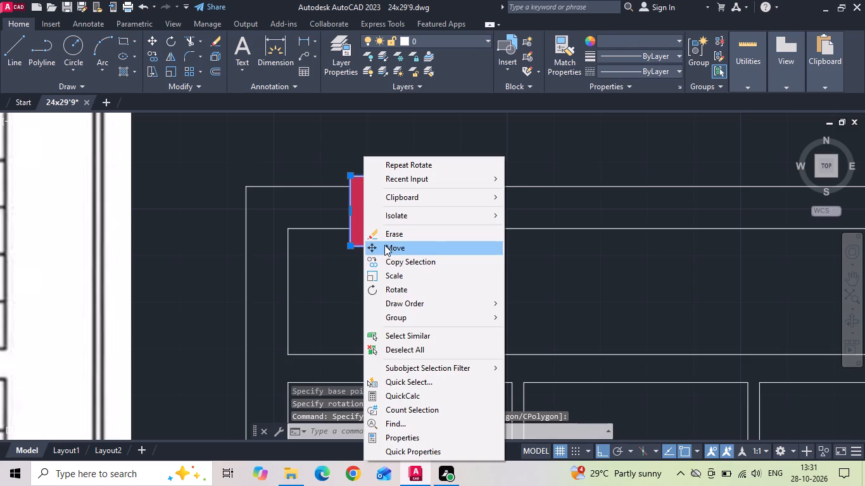
click(350, 173)
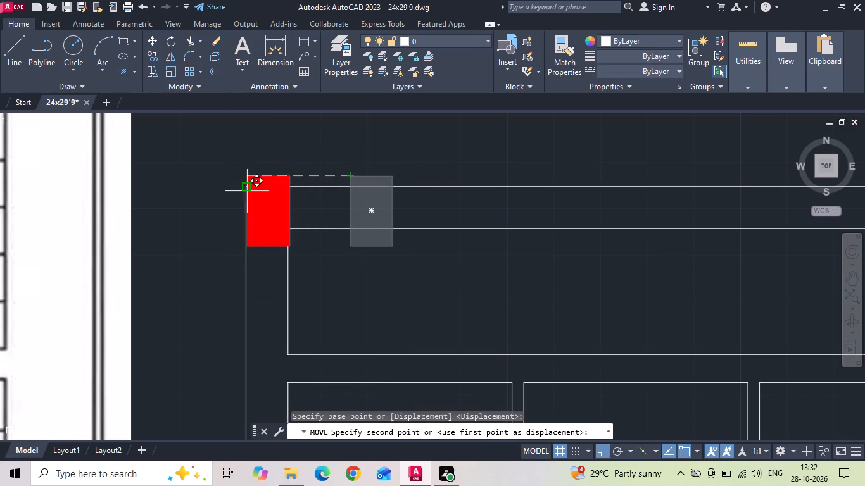
click(239, 189)
scroll(282, 196, up, 1)
drag(318, 197, 304, 206)
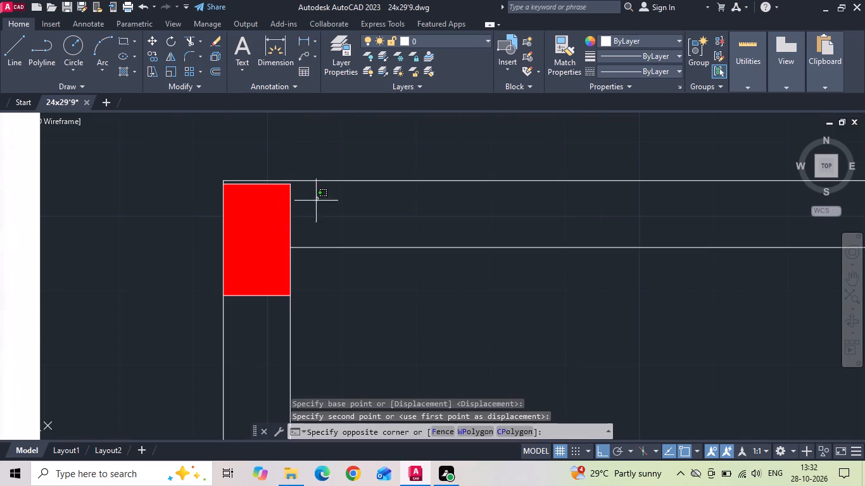
drag(304, 206, 296, 209)
click(289, 211)
right_click(289, 211)
click(310, 245)
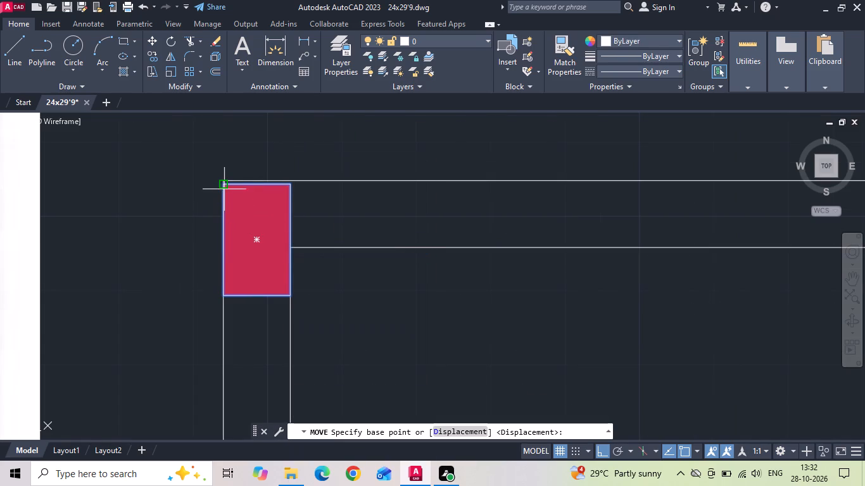
click(223, 184)
click(224, 178)
Copy the corner column by its top-left corner to the bedroom's top-right inner wall corner.
drag(327, 193, 300, 209)
click(283, 217)
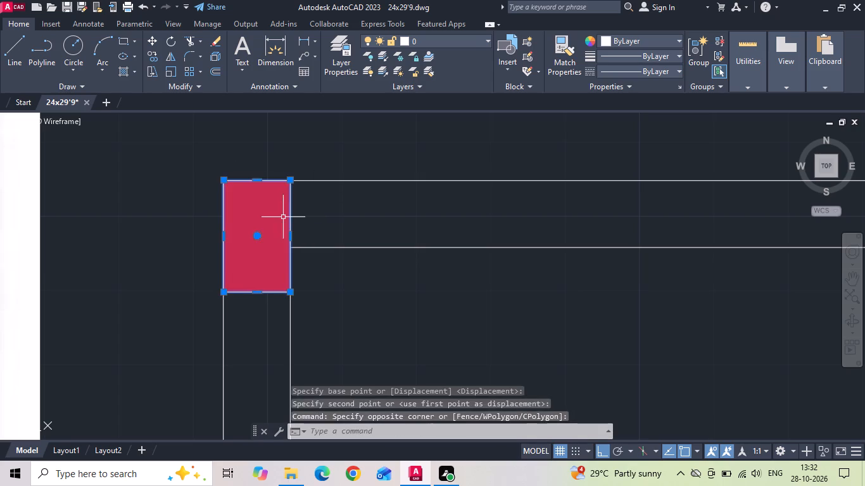
scroll(305, 228, down, 6)
right_click(388, 223)
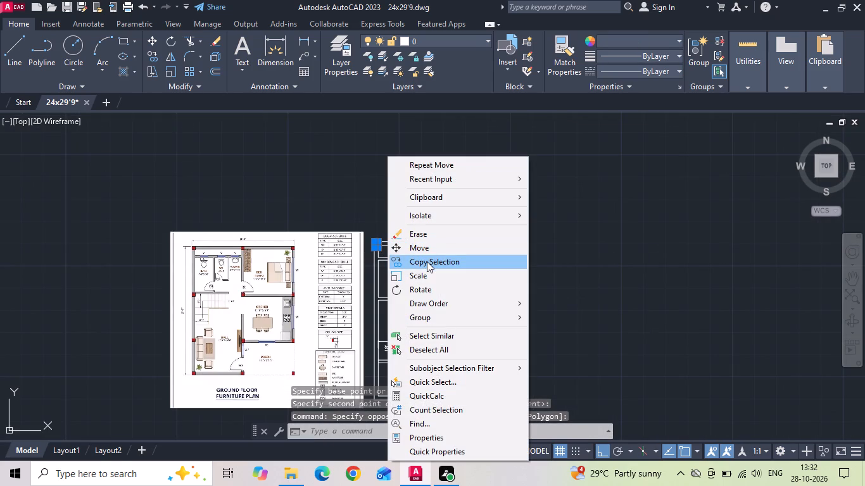
click(427, 261)
scroll(416, 247, up, 3)
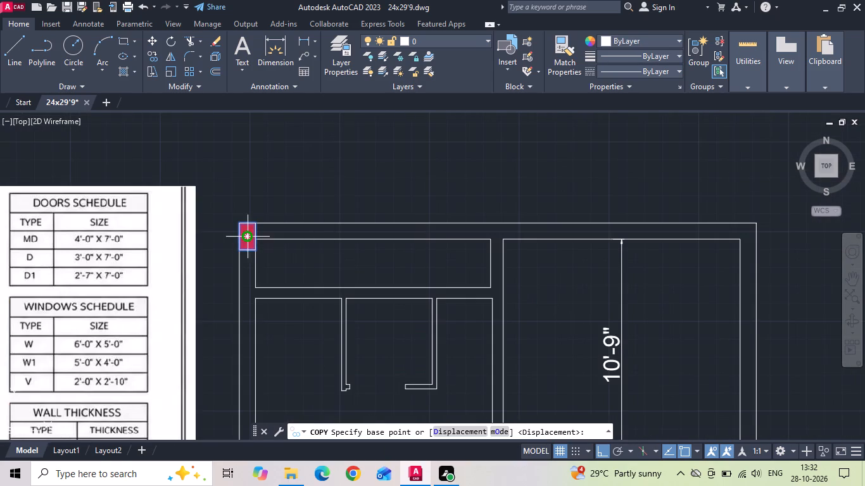
click(238, 221)
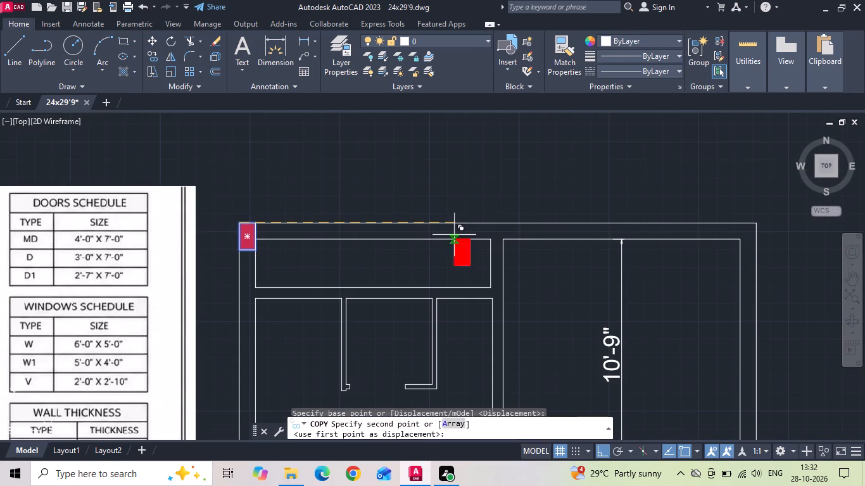
click(742, 240)
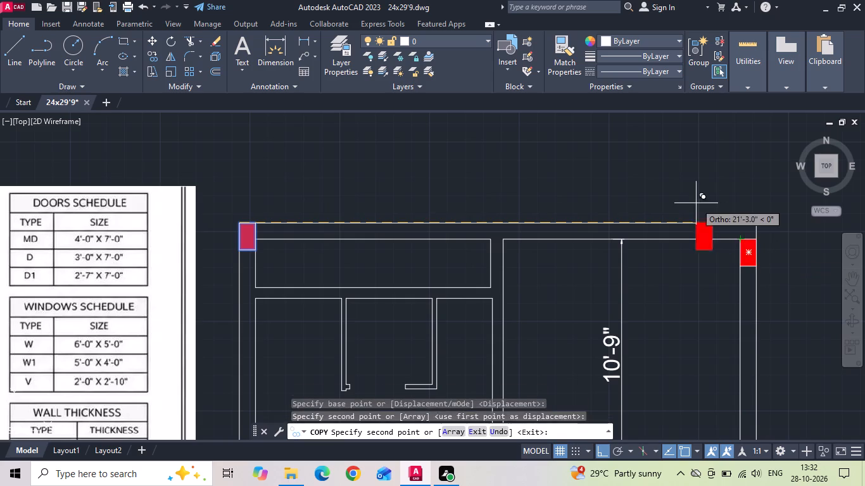
key(Escape)
Move the copied column by its top-right corner up to the top-right outer corner of the external wall.
scroll(763, 266, up, 2)
drag(719, 187, 716, 211)
click(713, 225)
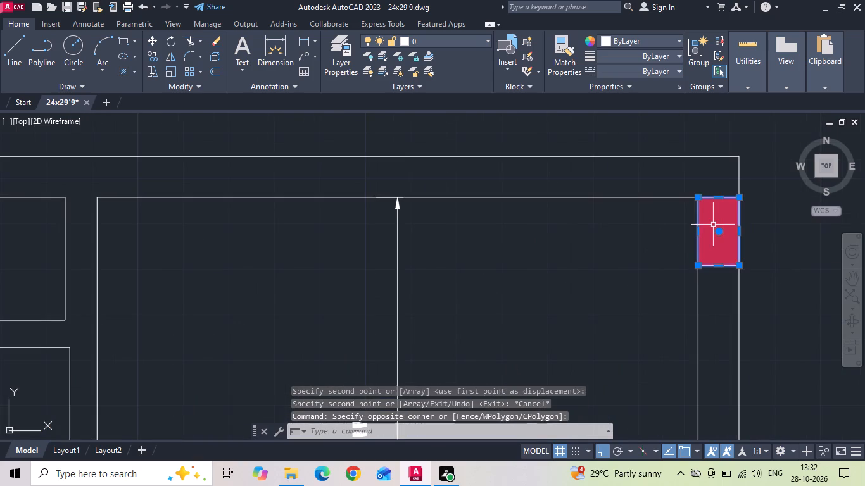
right_click(713, 225)
click(739, 251)
click(742, 197)
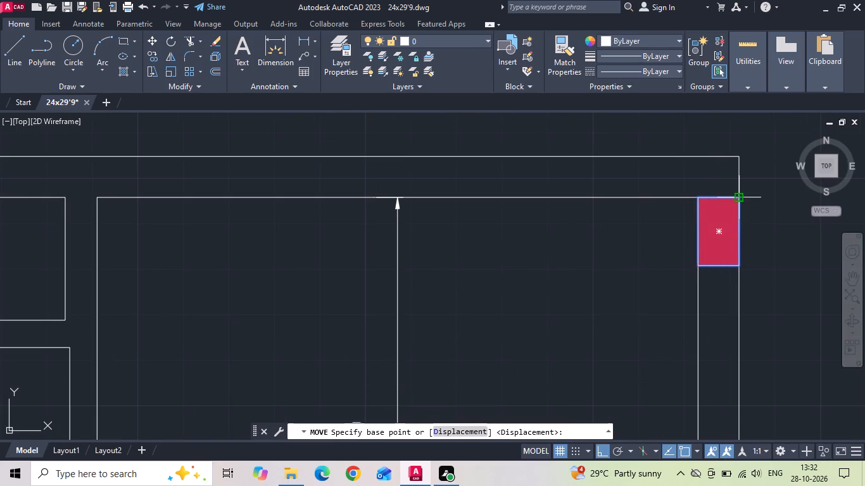
click(743, 158)
Copy the top-right corner column by its top-right corner to the bedroom's top-left inner wall corner.
scroll(724, 239, down, 1)
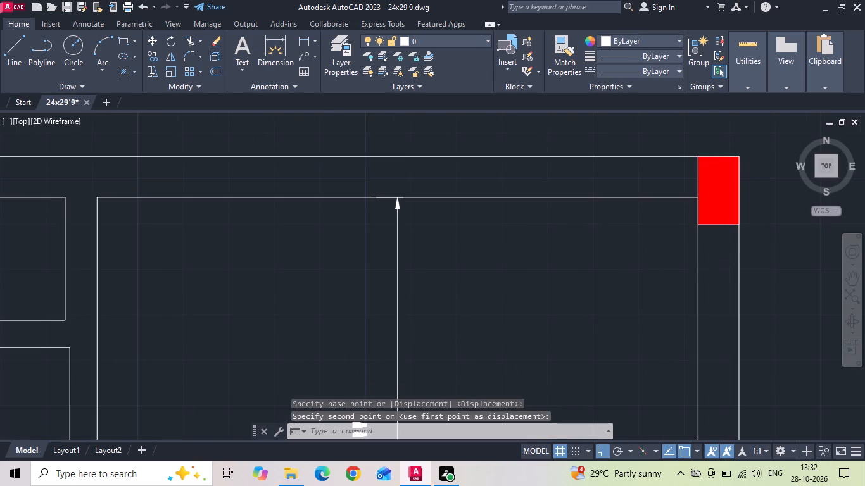
click(724, 239)
click(719, 219)
right_click(719, 219)
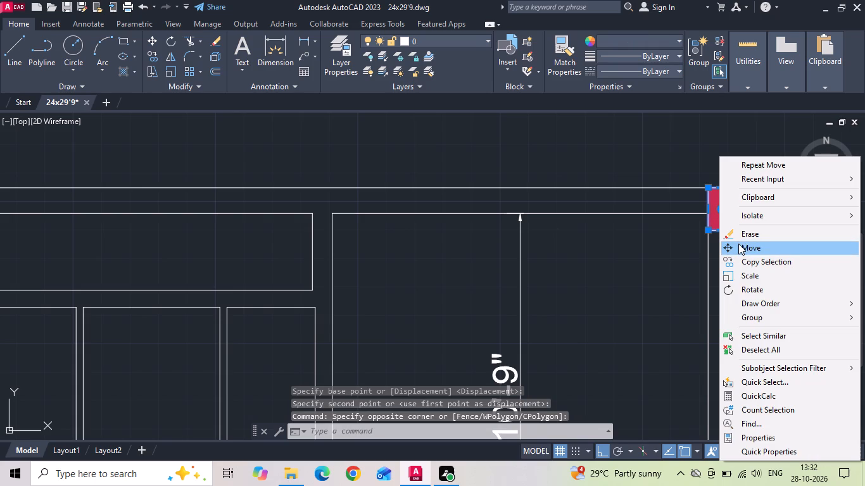
click(742, 263)
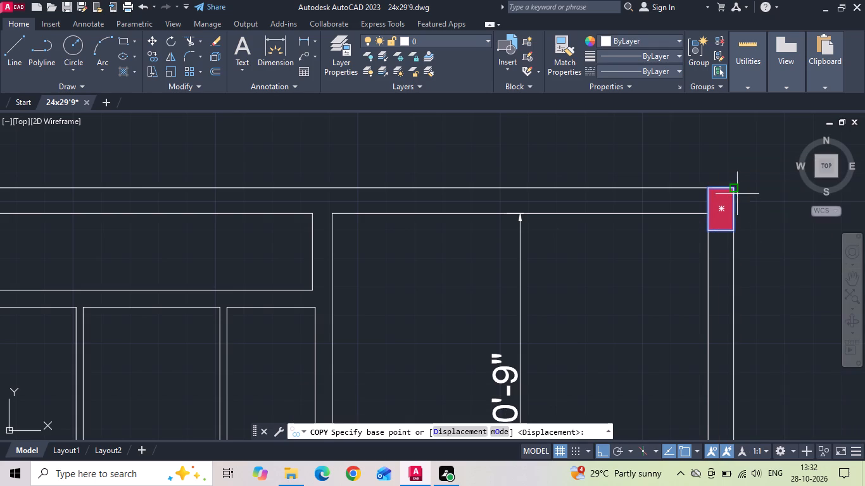
click(736, 190)
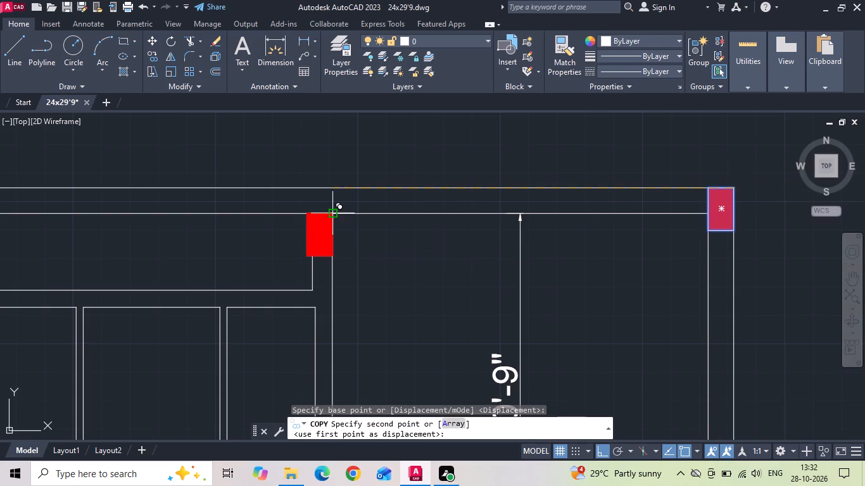
click(334, 215)
key(Escape)
scroll(484, 231, down, 3)
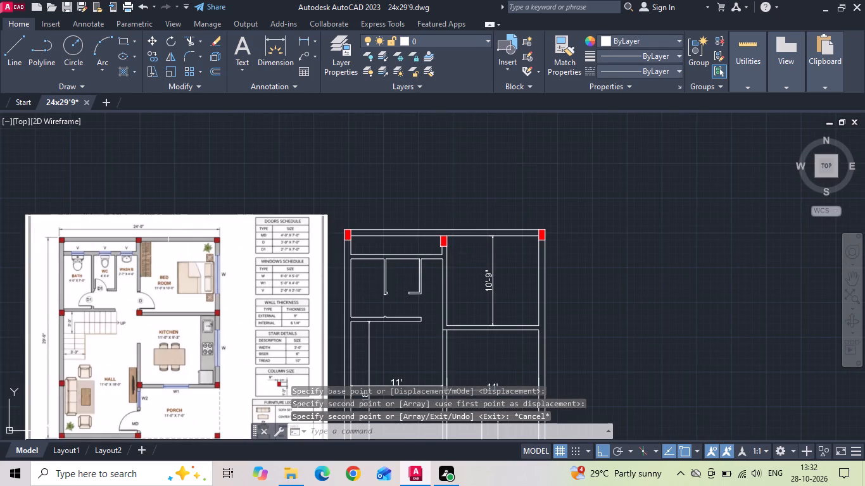
Move the short vertical wall line below the new column 1" right, in line with the wall line beneath it.
scroll(155, 239, up, 3)
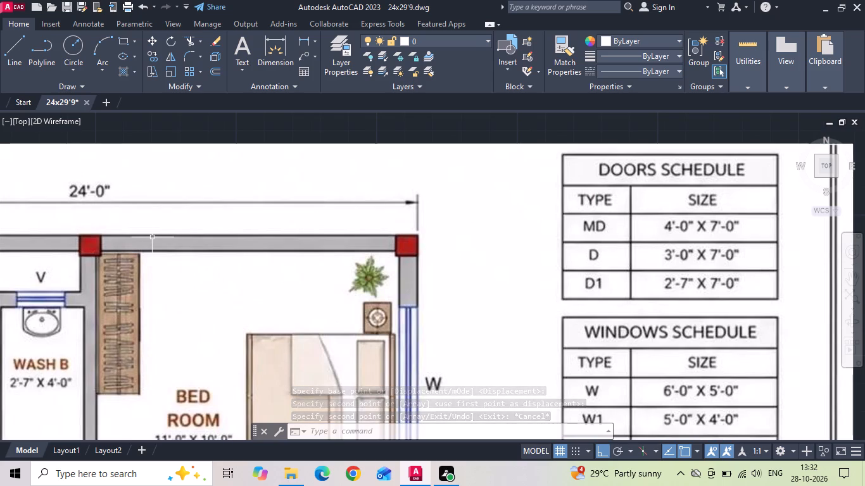
scroll(337, 194, down, 1)
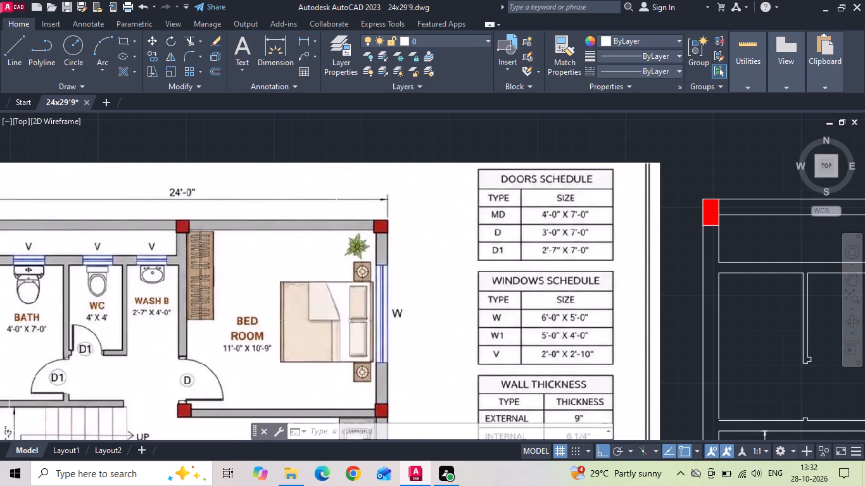
middle_drag(619, 196, 380, 217)
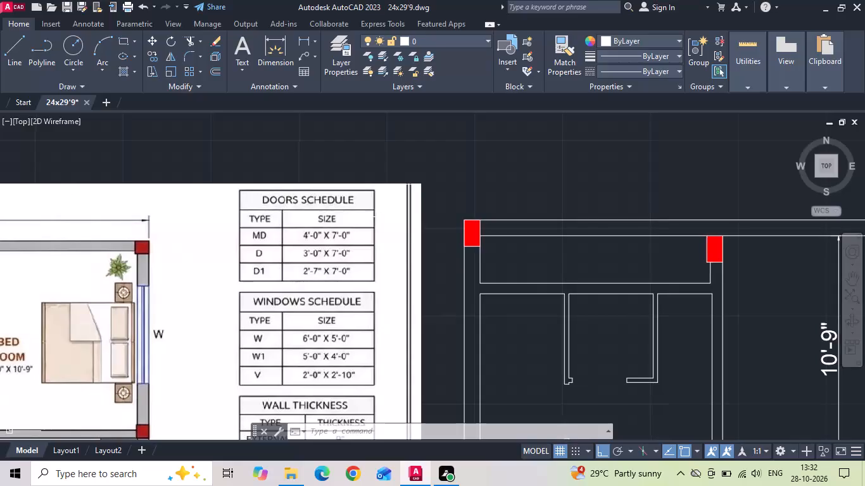
scroll(499, 233, up, 2)
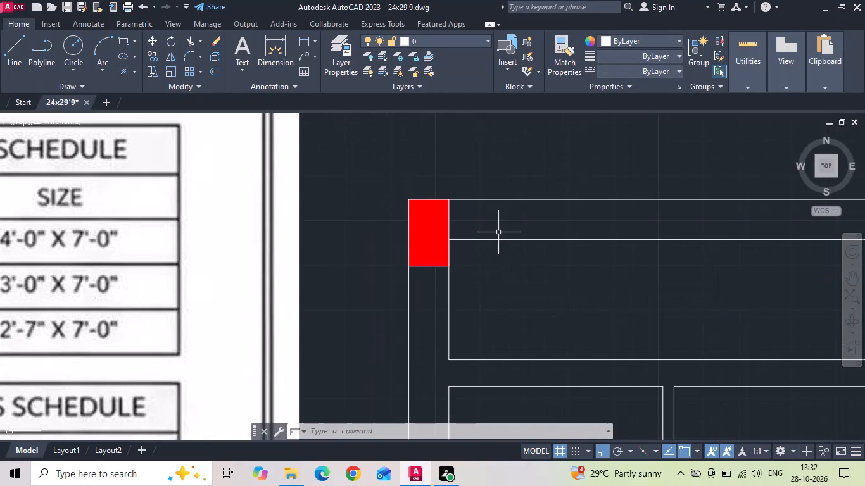
scroll(498, 232, down, 3)
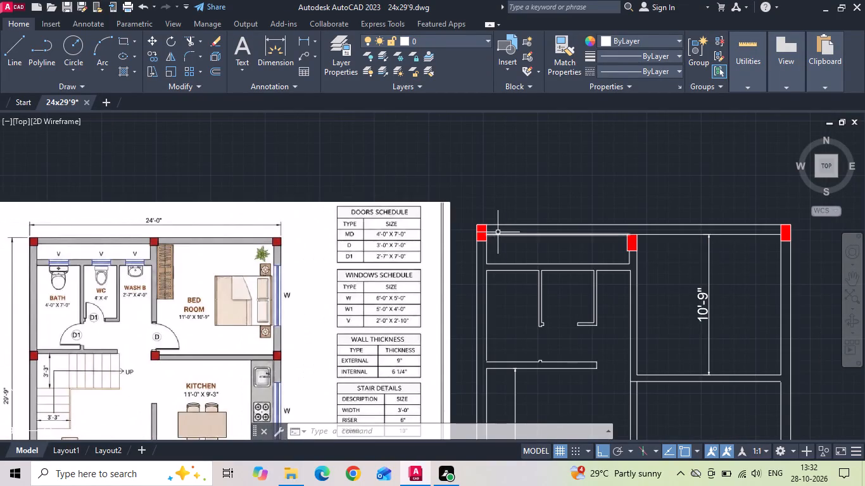
click(498, 232)
click(498, 232)
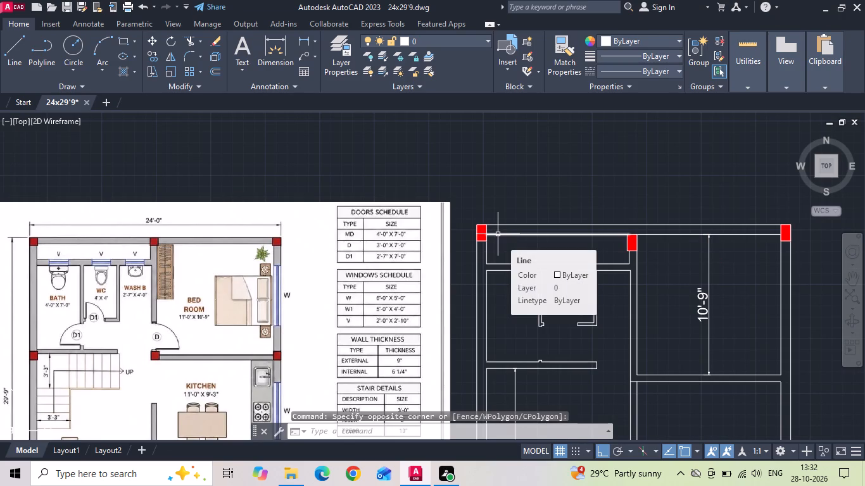
scroll(628, 257, up, 3)
middle_drag(629, 260, 520, 230)
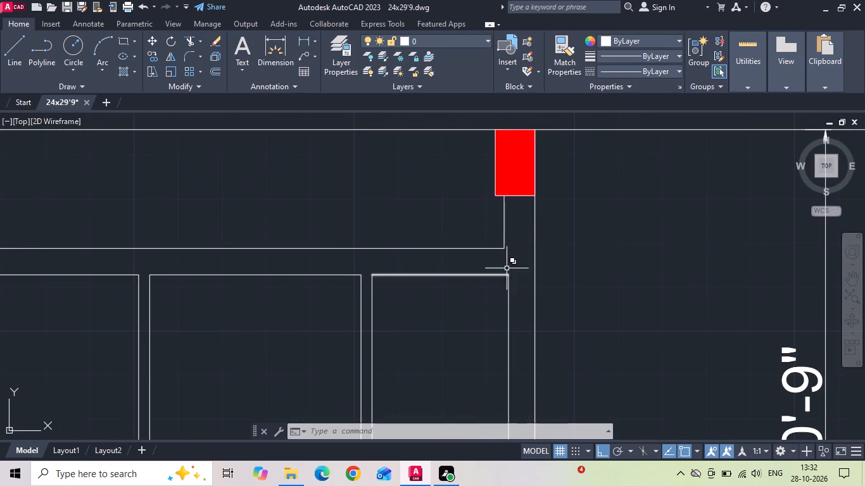
click(508, 235)
click(486, 228)
right_click(486, 228)
drag(538, 232, 539, 232)
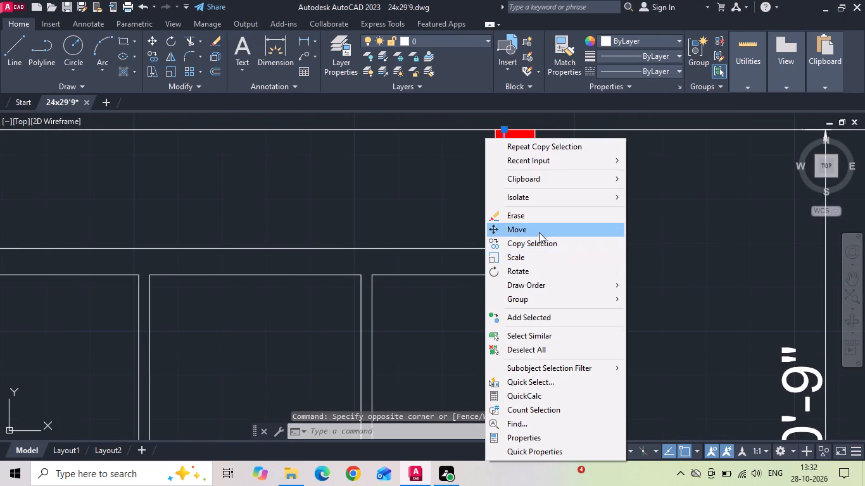
drag(539, 232, 545, 236)
click(686, 259)
key(1)
key(space)
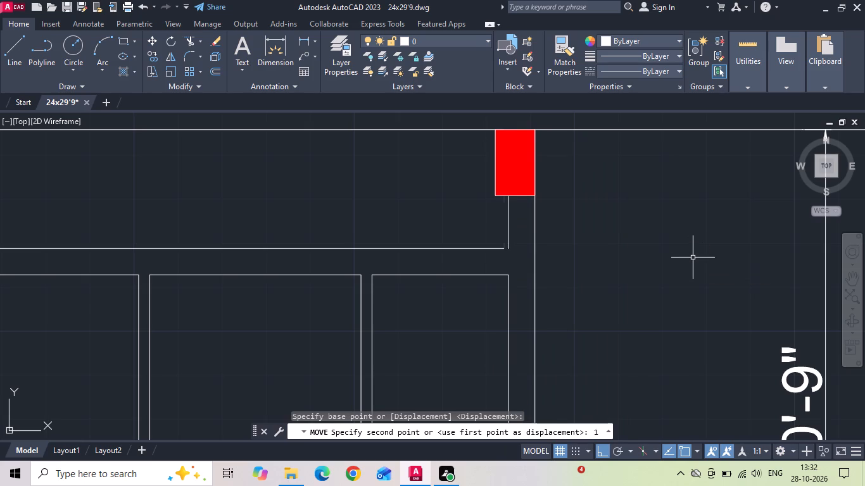
Fillet the moved vertical line with the horizontal wall line at its lower end to form a closed corner.
key(f)
key(space)
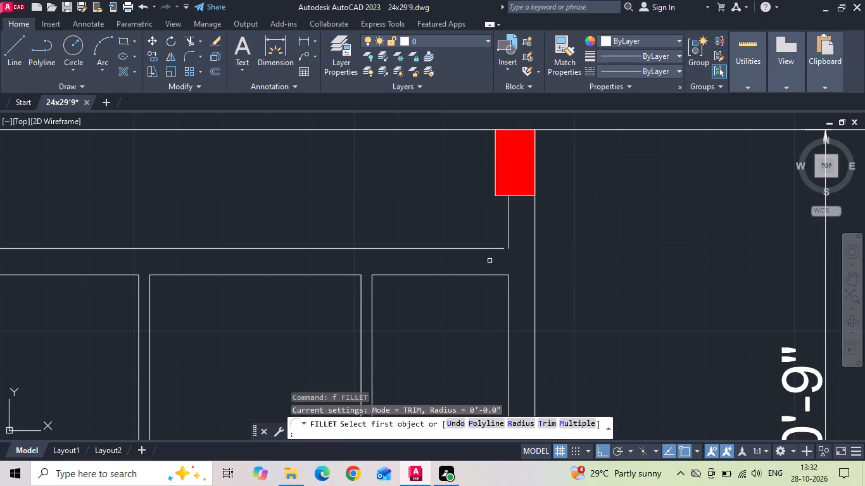
click(488, 251)
click(491, 248)
click(508, 231)
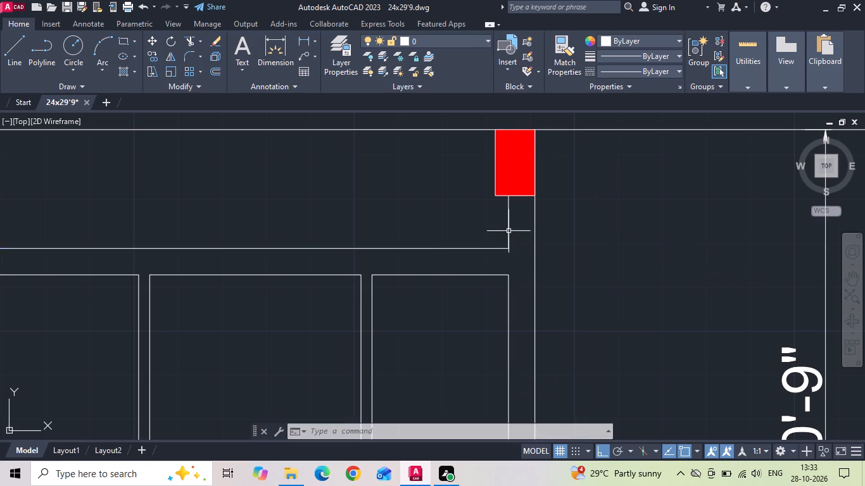
Move the bedroom's top-left column right by its top-left corner onto the left face line of the dividing wall.
scroll(609, 192, down, 3)
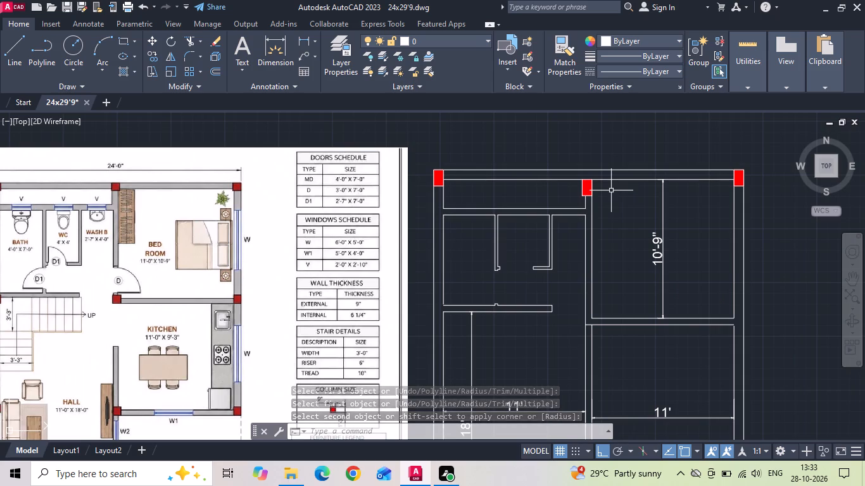
scroll(87, 304, up, 3)
scroll(87, 304, down, 3)
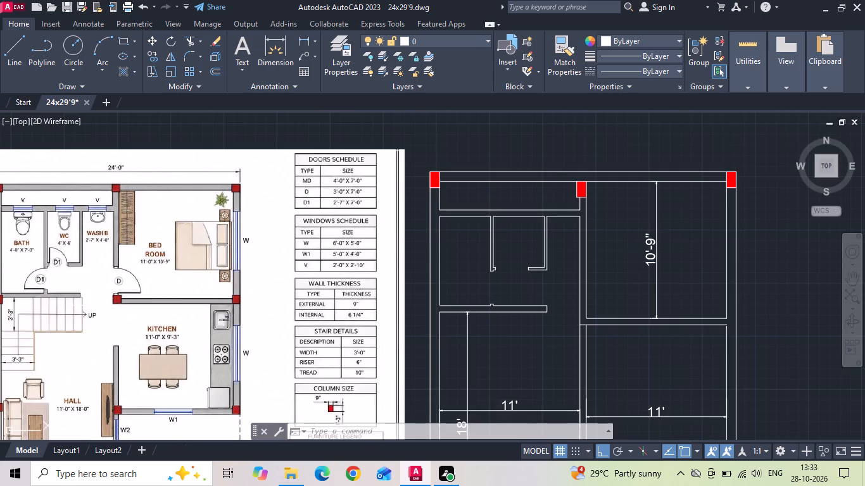
scroll(615, 166, up, 3)
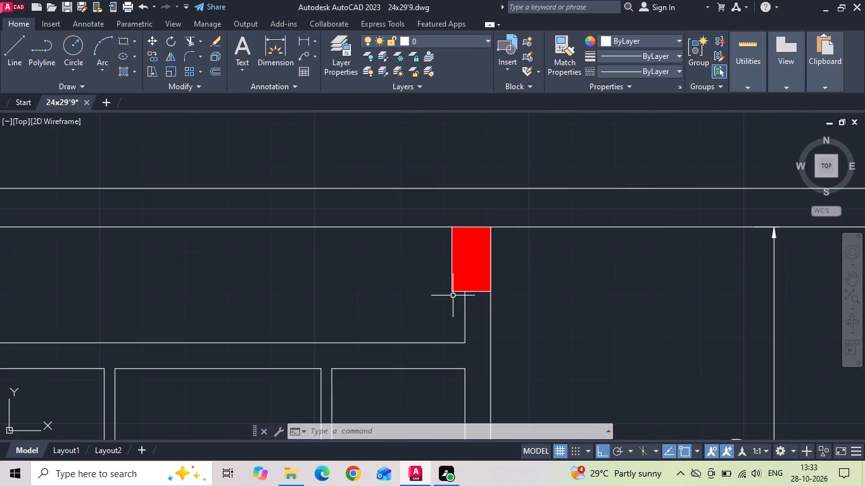
click(451, 299)
click(441, 273)
right_click(441, 273)
click(447, 294)
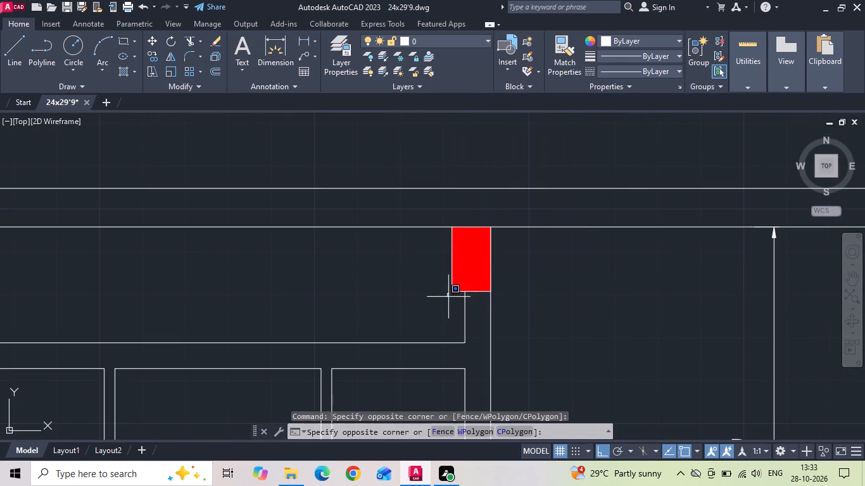
click(454, 308)
click(455, 308)
click(438, 278)
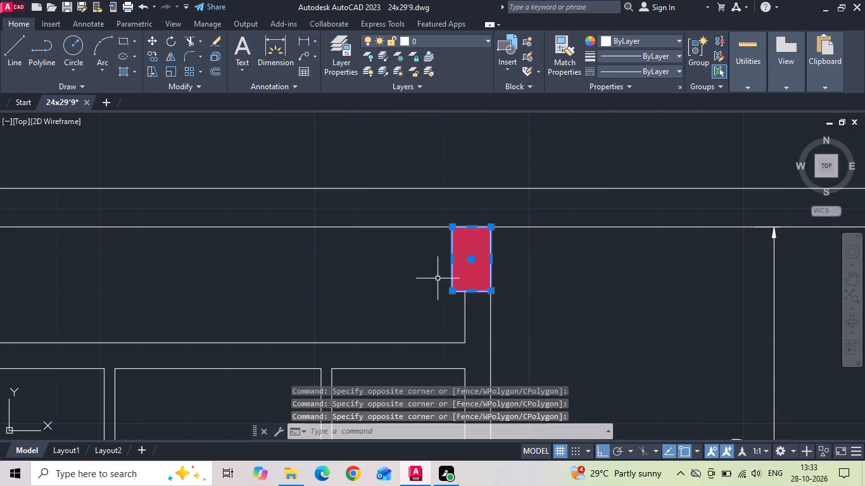
right_click(437, 278)
click(465, 254)
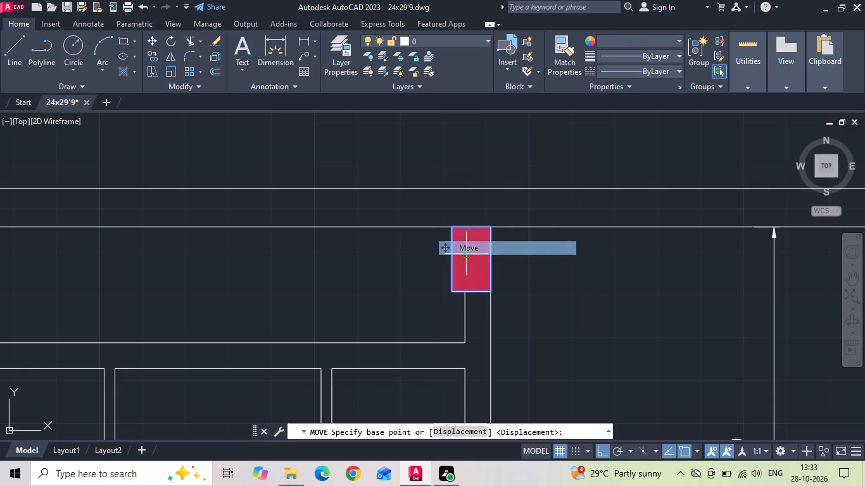
drag(448, 227, 469, 230)
scroll(483, 234, up, 2)
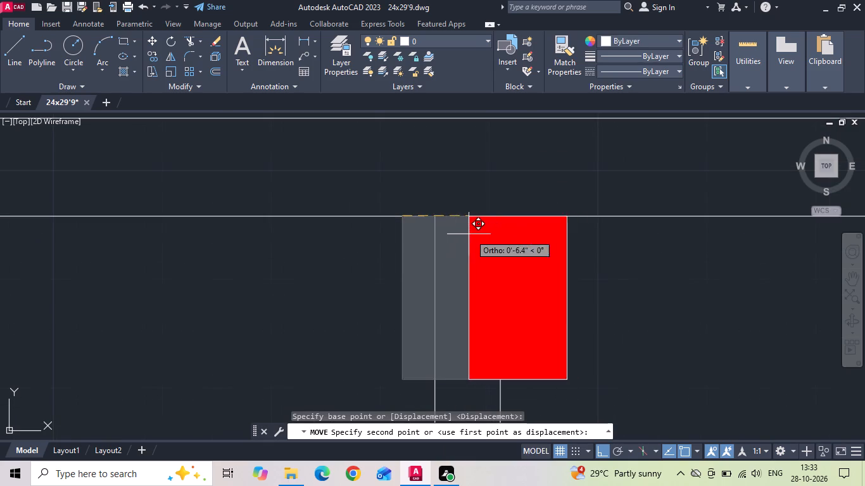
click(437, 218)
Fillet the top wall's inner line, on the column's left side, with the dividing wall's left face line.
scroll(538, 252, down, 1)
drag(553, 277, 541, 306)
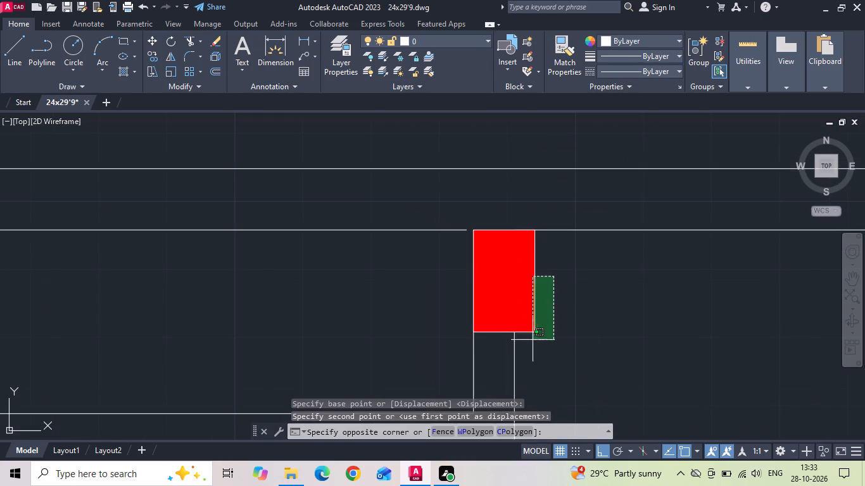
key(Escape)
key(f)
key(space)
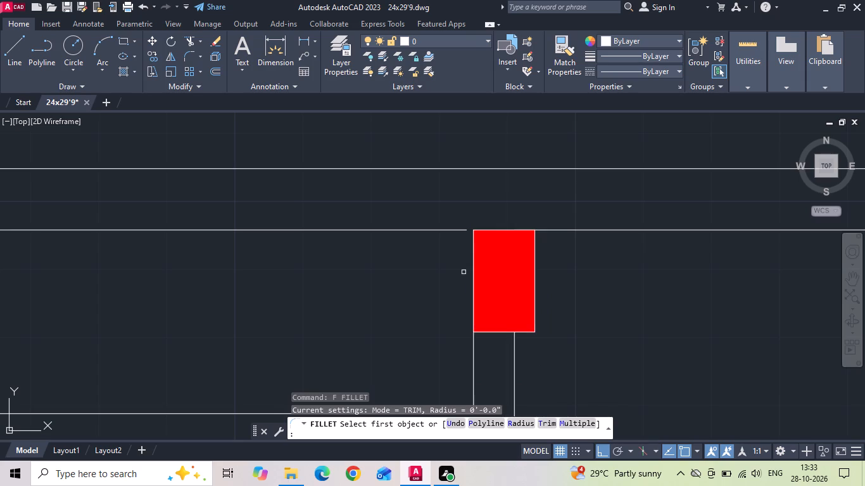
click(457, 229)
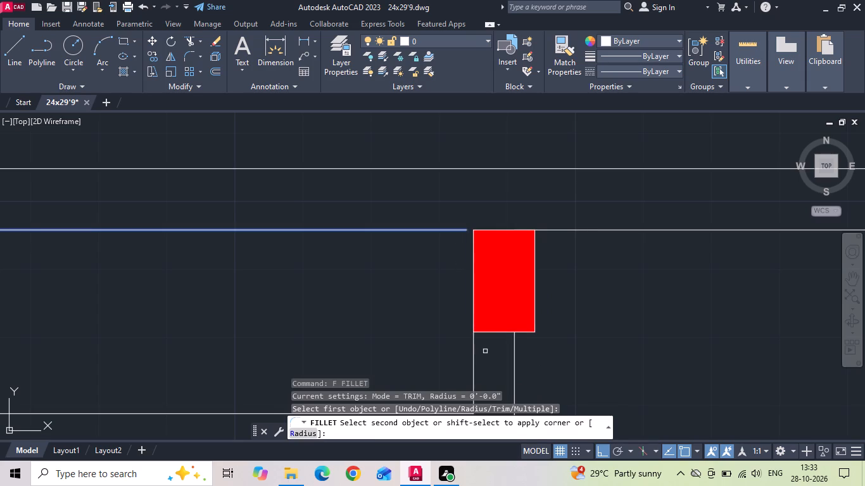
click(474, 361)
key(Escape)
Move the column at the top of the dividing wall 9" straight up into the external wall.
click(538, 346)
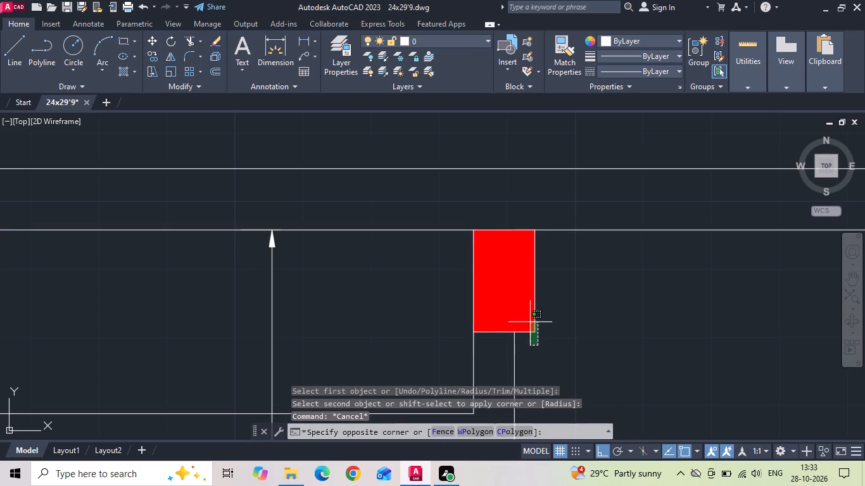
click(529, 317)
right_click(529, 317)
click(587, 107)
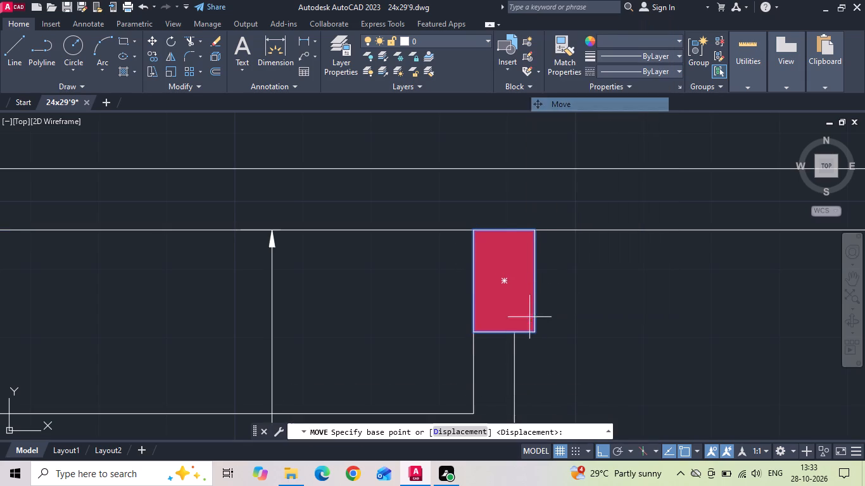
drag(613, 342, 610, 328)
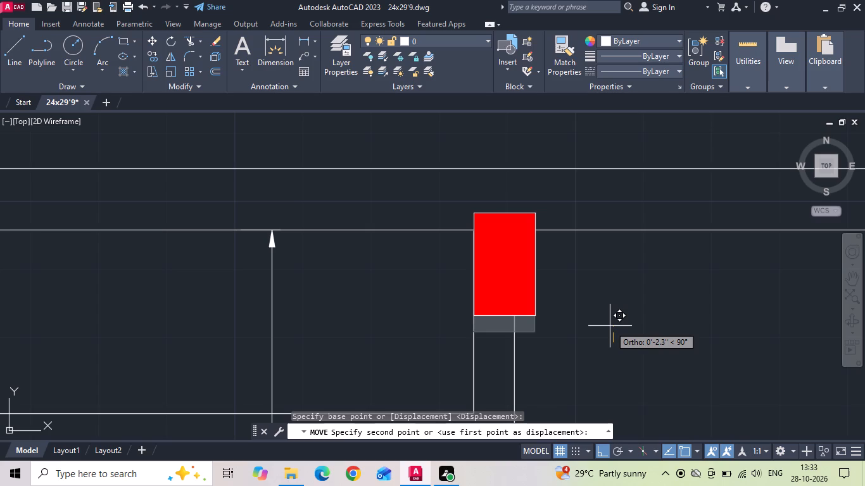
key(9)
key(Return)
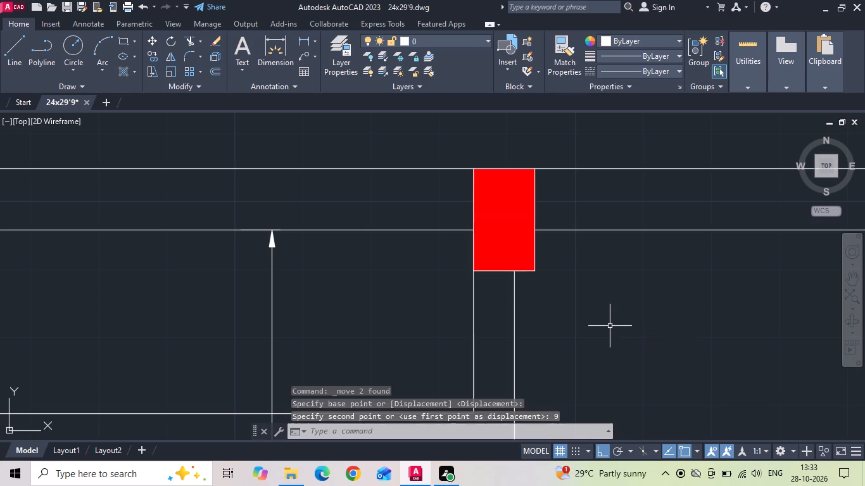
Copy that column by its bottom-left corner to where the dividing wall's left face meets the bedroom-kitchen wall's lower line.
click(543, 283)
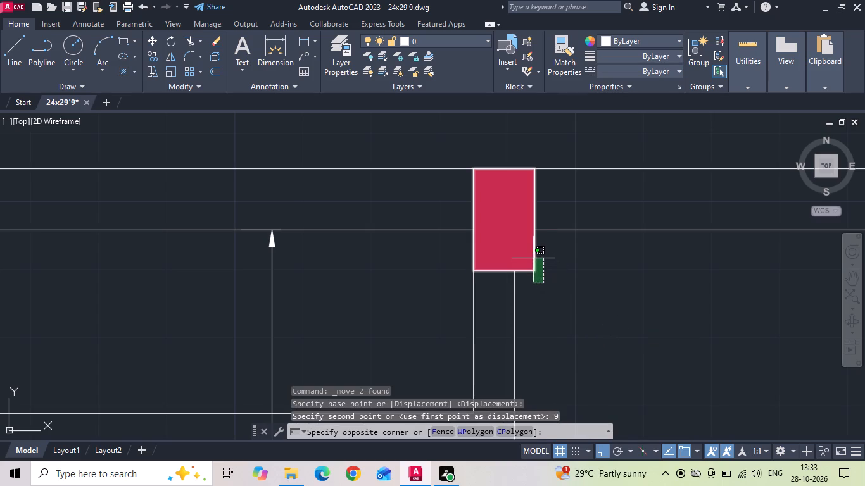
click(529, 254)
right_click(562, 288)
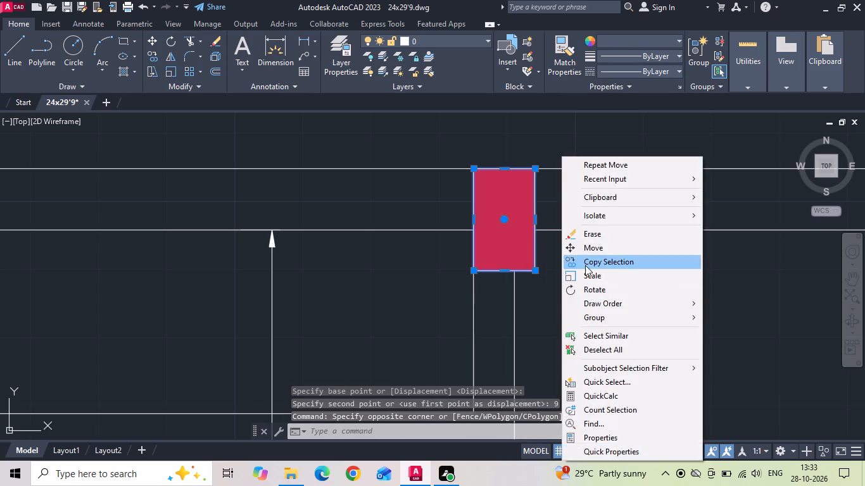
click(586, 265)
click(472, 271)
scroll(499, 227, down, 2)
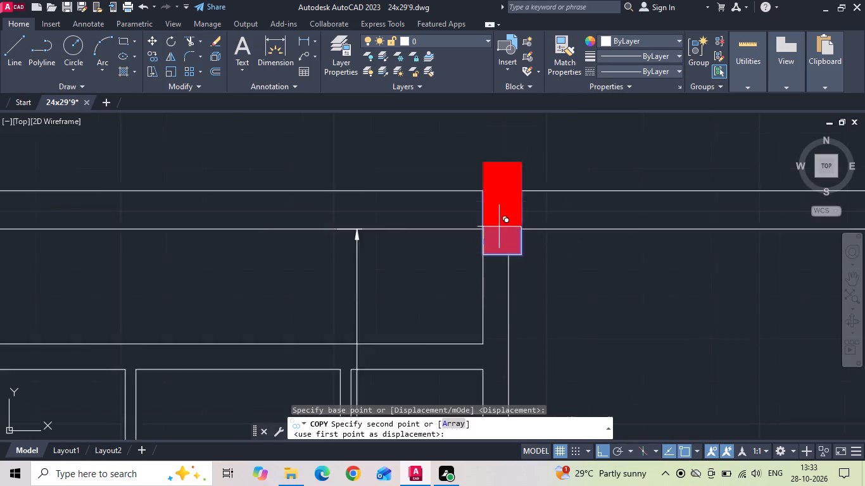
scroll(499, 227, down, 3)
scroll(506, 301, up, 3)
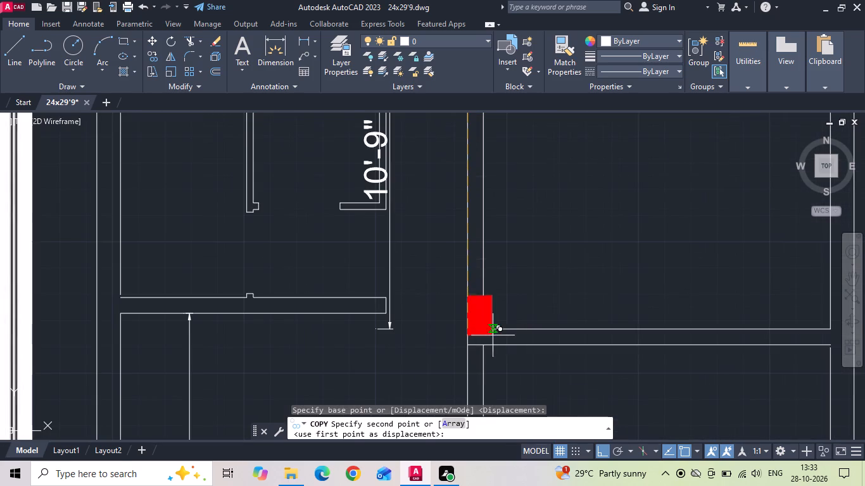
click(469, 347)
scroll(543, 293, down, 2)
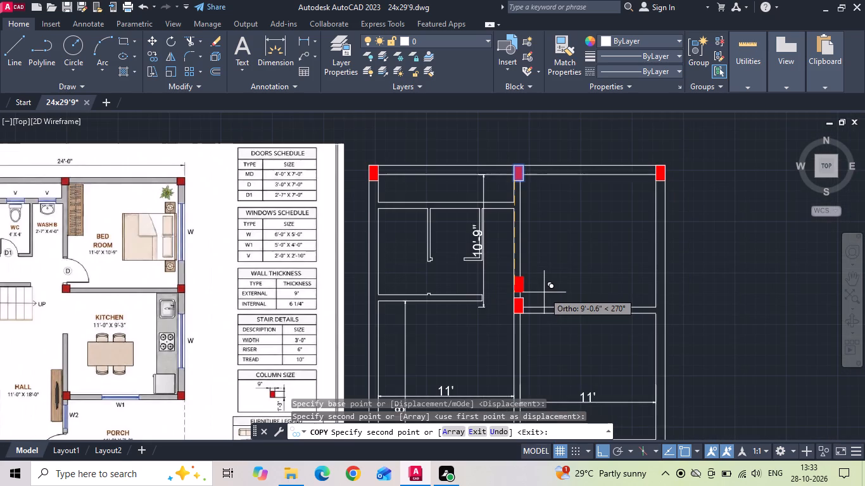
Place another copy of the column by its bottom-left corner at the hall's bottom-left outer corner.
middle_drag(545, 292, 664, 272)
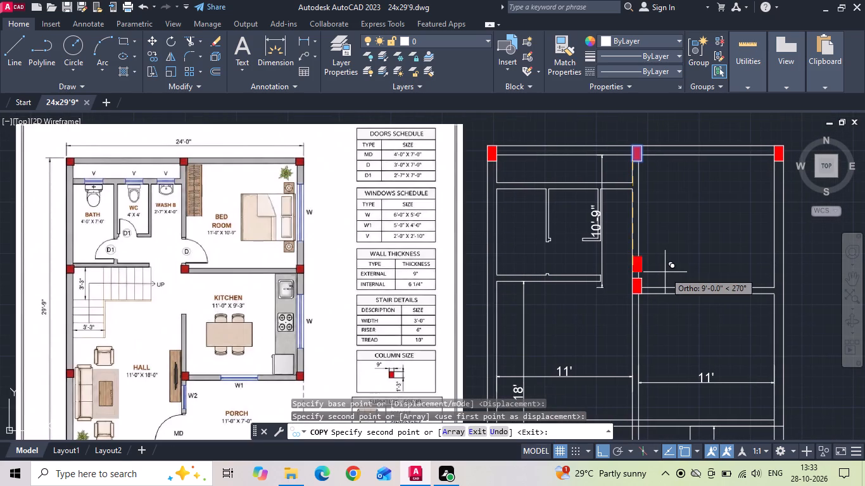
scroll(650, 279, up, 1)
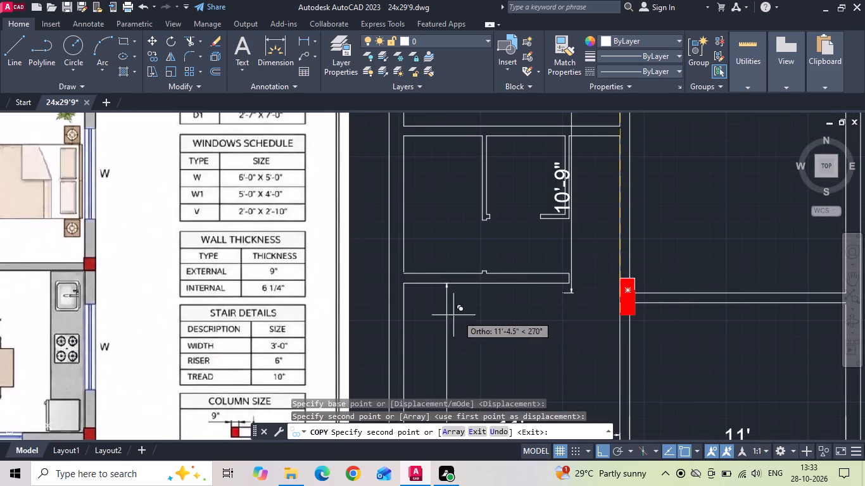
scroll(464, 269, down, 1)
middle_drag(526, 318, 543, 265)
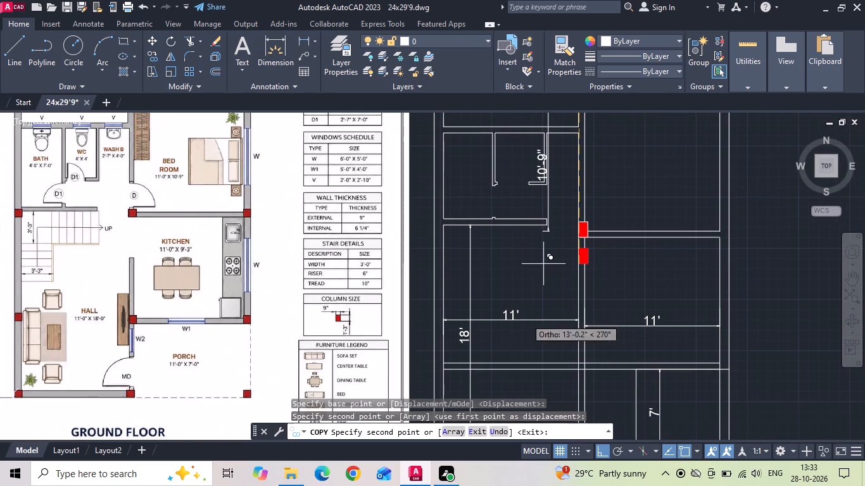
middle_drag(475, 374, 500, 228)
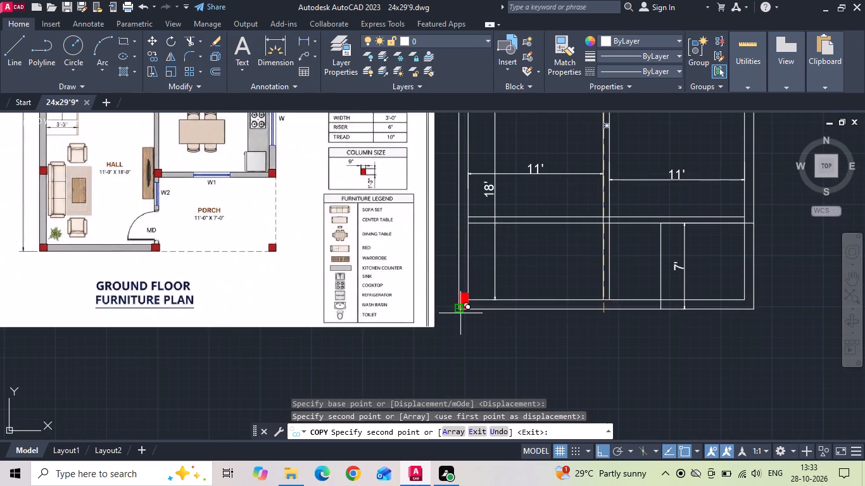
click(461, 308)
key(Escape)
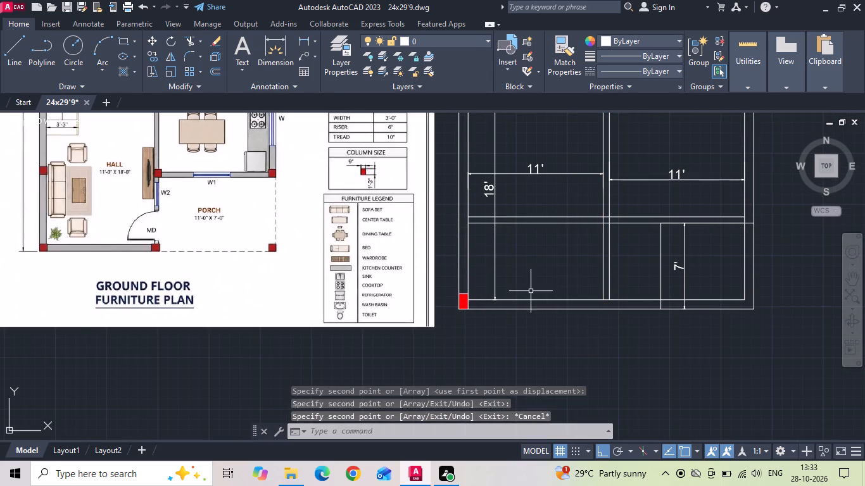
Trim the kitchen-porch wall lines out of the hall and clear the overlapping lines at their junction with the dividing wall.
middle_click(531, 290)
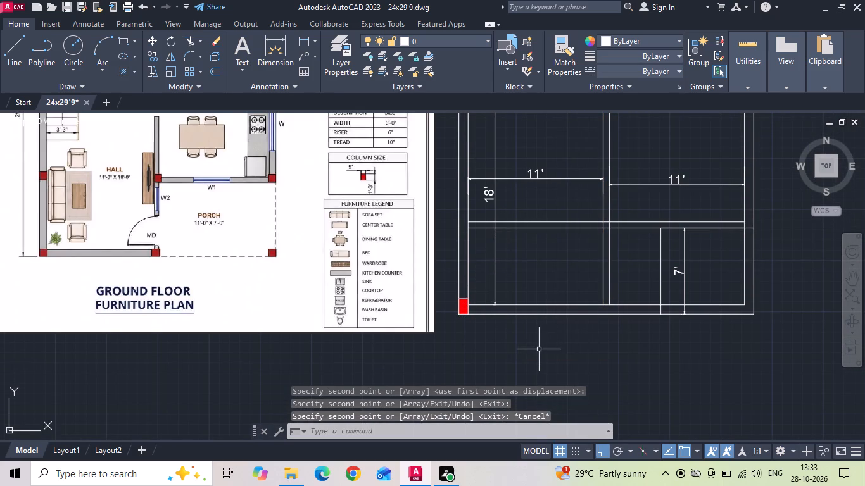
scroll(539, 349, down, 1)
key(t)
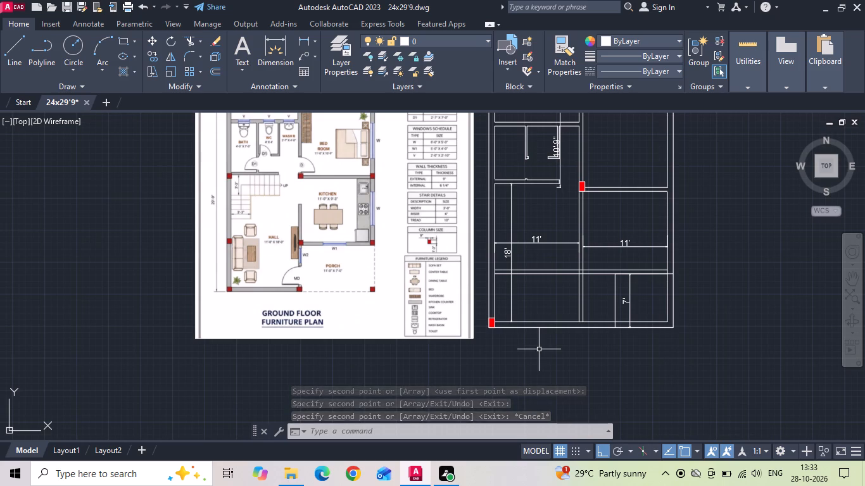
key(Escape)
key(t)
key(r)
key(space)
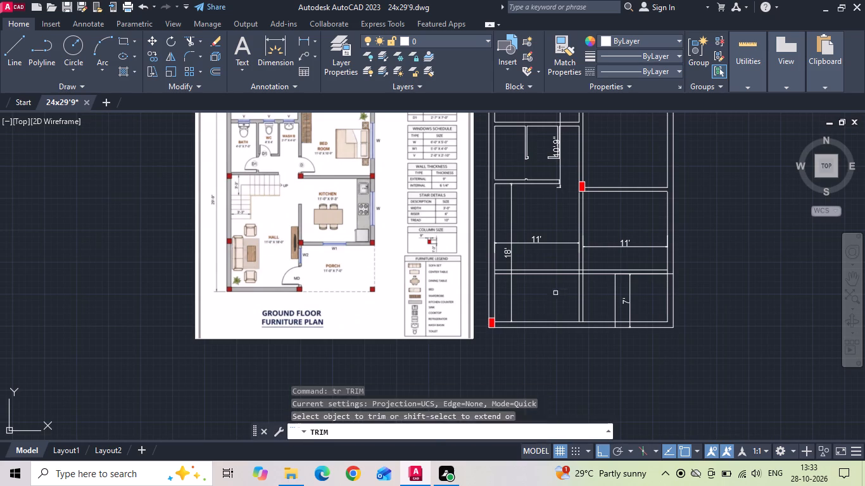
drag(559, 279, 559, 261)
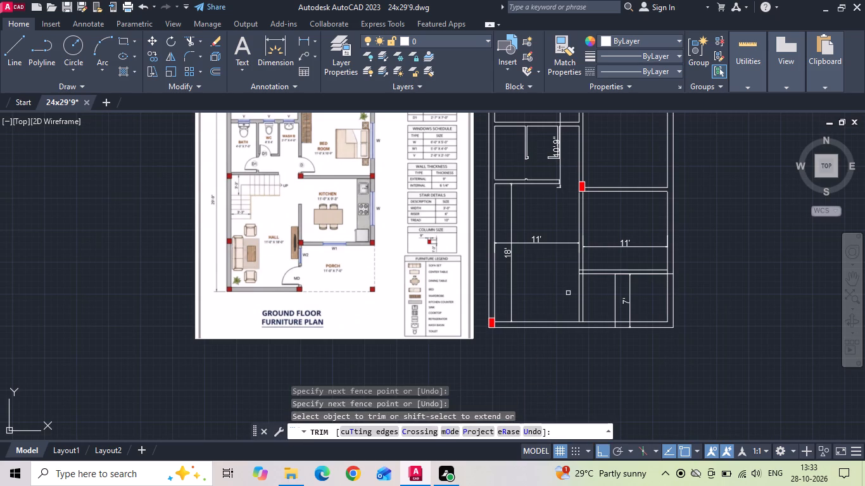
scroll(580, 283, up, 4)
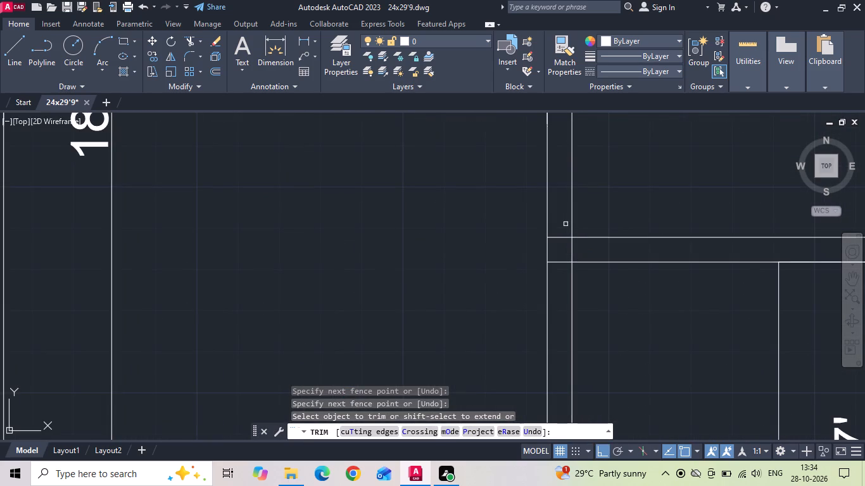
drag(562, 226, 564, 273)
click(570, 249)
click(585, 251)
scroll(376, 274, down, 1)
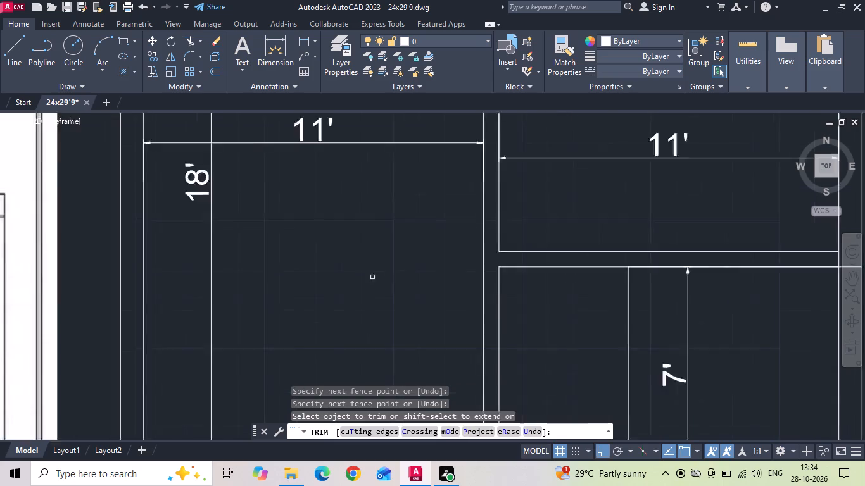
Trim away the inner lines along the porch's right and bottom sides, including the stub inside the kitchen-porch wall's right end.
scroll(365, 292, down, 1)
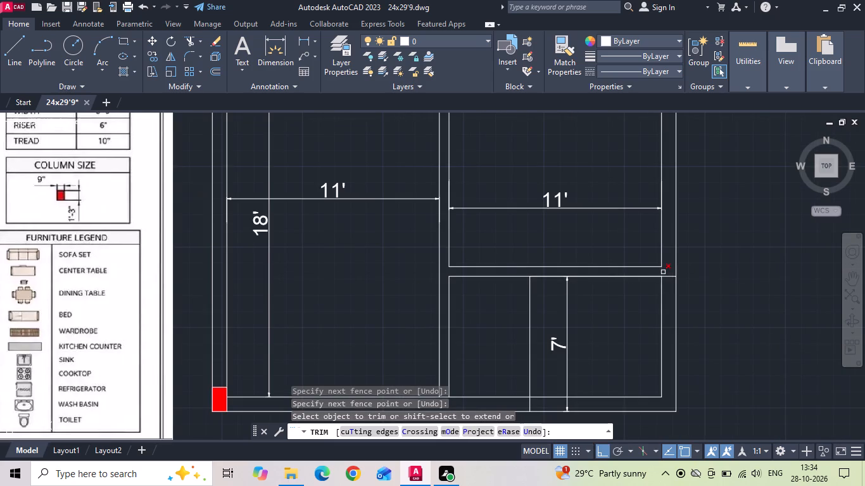
scroll(647, 272, down, 1)
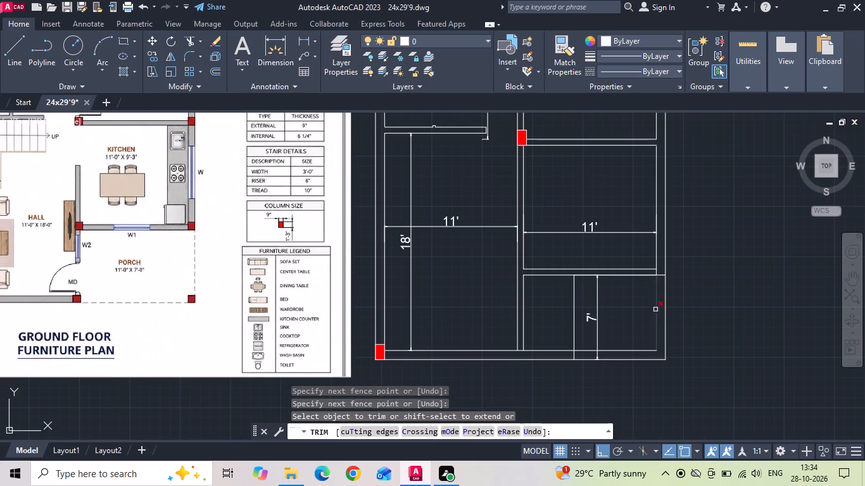
click(658, 315)
click(648, 350)
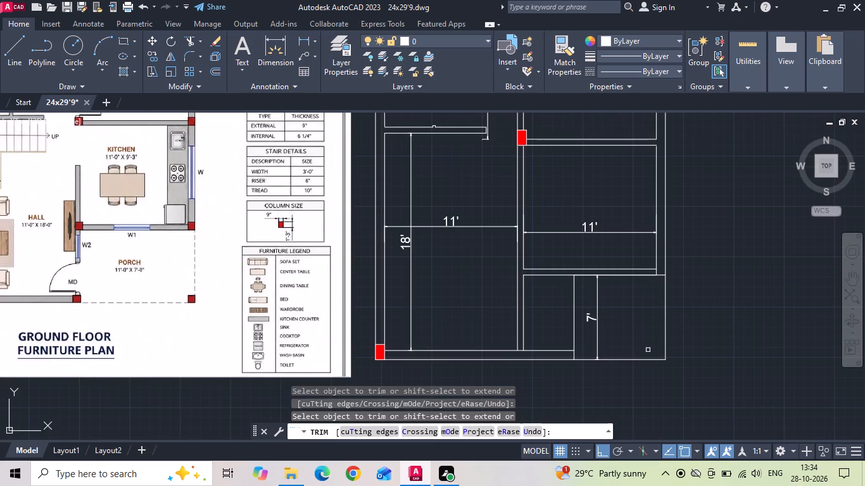
click(546, 351)
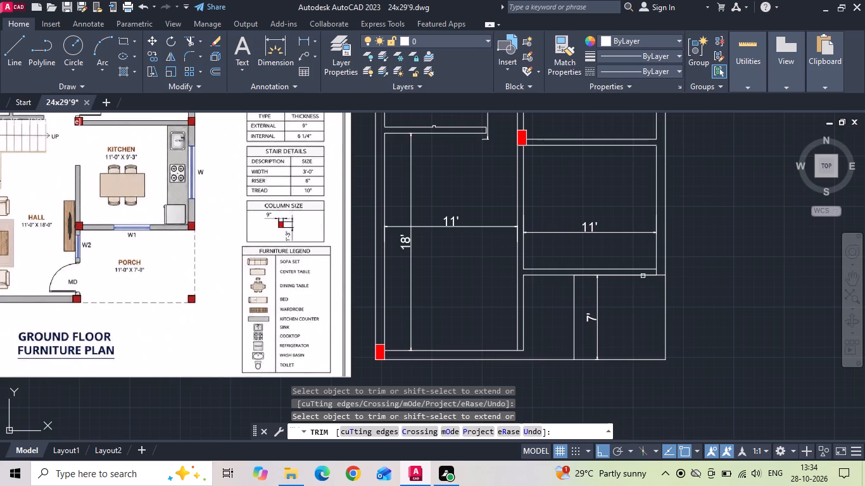
scroll(658, 267, up, 2)
click(650, 277)
scroll(617, 257, down, 3)
key(Escape)
Extend the dividing wall's right face line down to the outer line of the bottom wall.
key(e)
key(x)
key(space)
key(space)
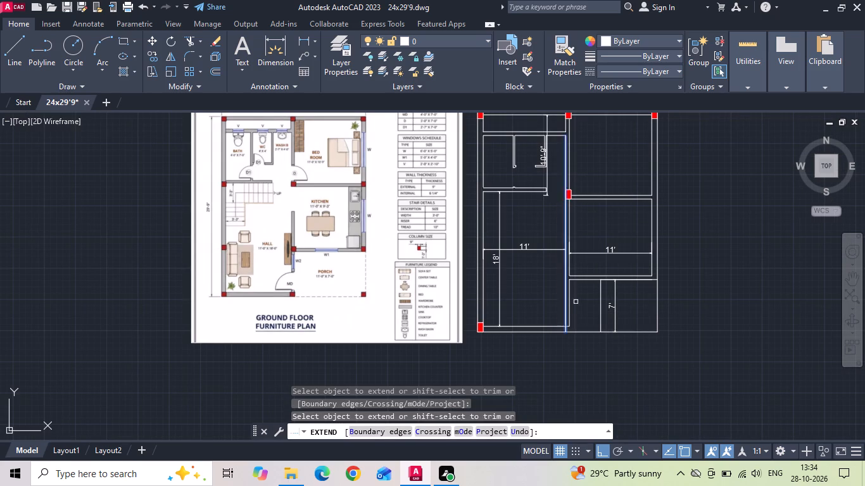
click(571, 318)
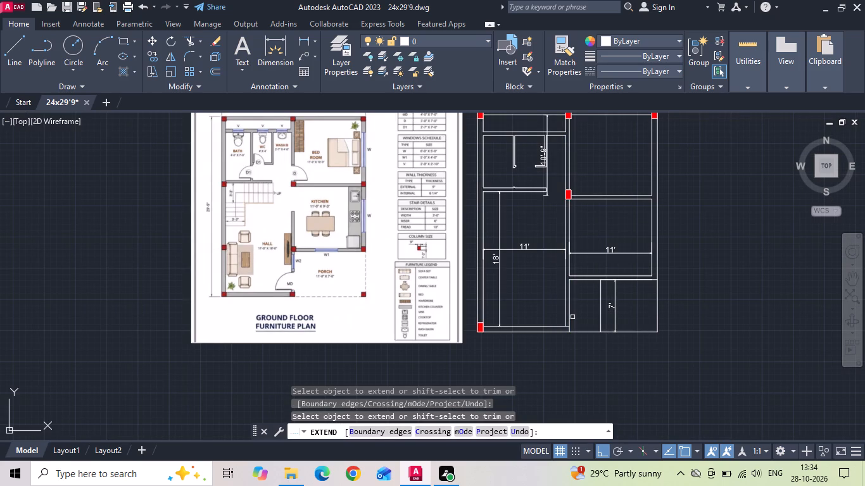
scroll(579, 315, up, 1)
key(Escape)
Trim the outer bottom line across the porch between the dividing wall and the vertical line beside the 7' dimension.
text(tr)
key(space)
drag(585, 333, 590, 361)
key(Escape)
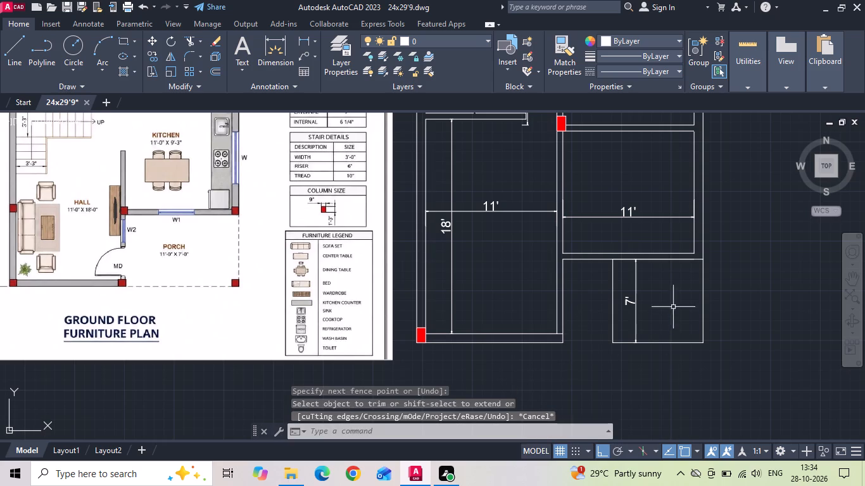
Explode the outer outline and erase the porch's remaining bottom line, the 7' dimension and the vertical line beside it.
drag(673, 306, 588, 363)
key(Escape)
key(x)
key(space)
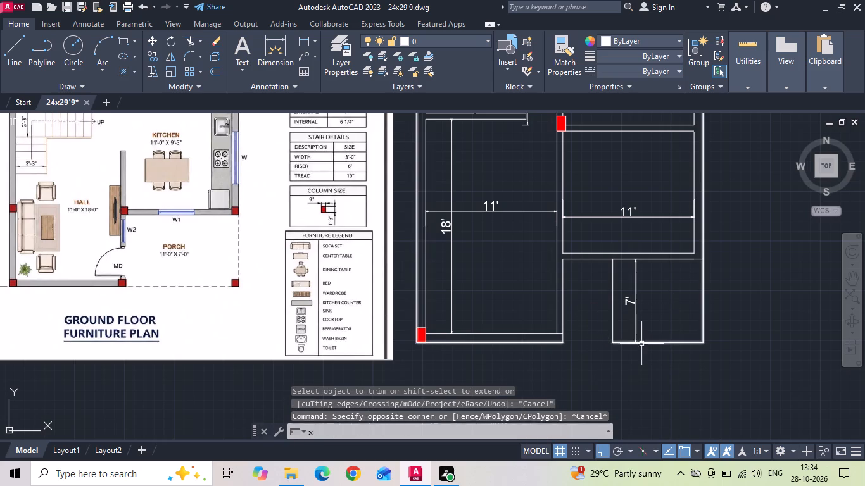
click(649, 342)
key(space)
drag(668, 308, 645, 346)
click(611, 370)
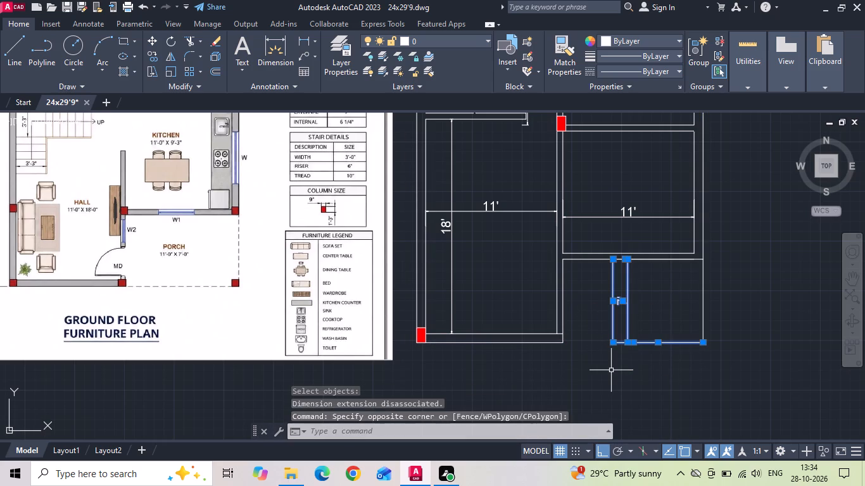
key(Delete)
Trim the outer right line where it runs below the kitchen-porch wall.
drag(717, 305, 693, 316)
click(693, 316)
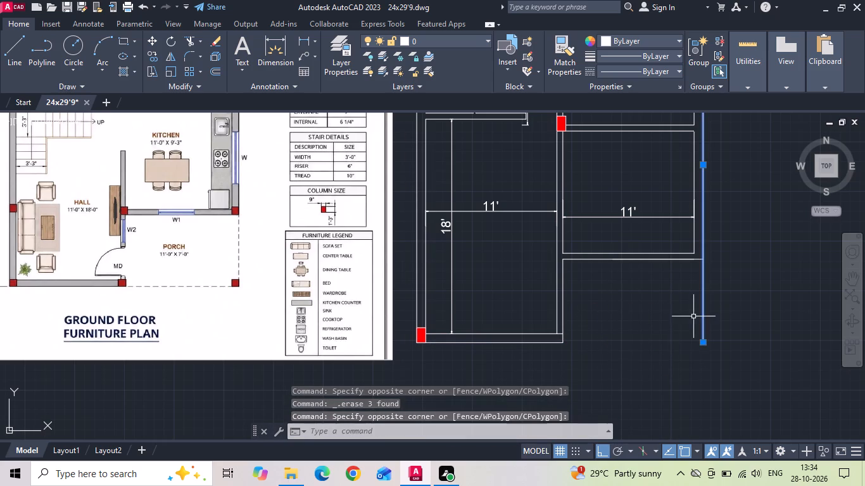
key(Escape)
text(tr)
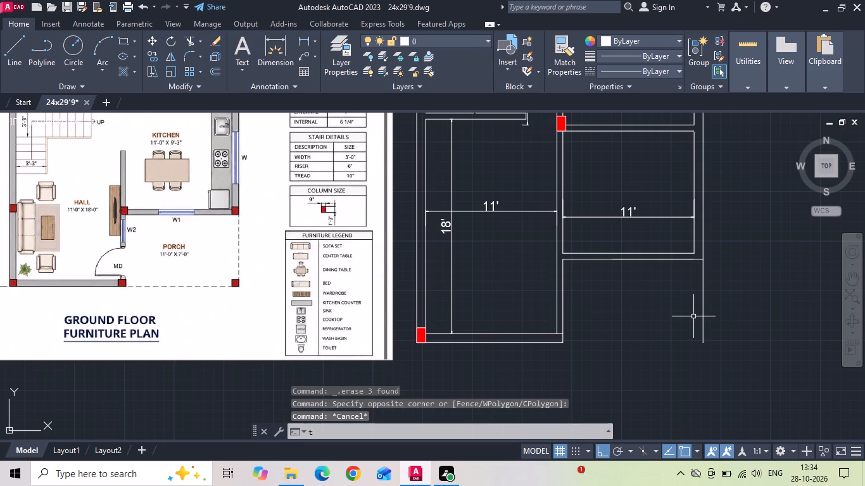
key(space)
key(space)
drag(693, 316, 733, 299)
key(Escape)
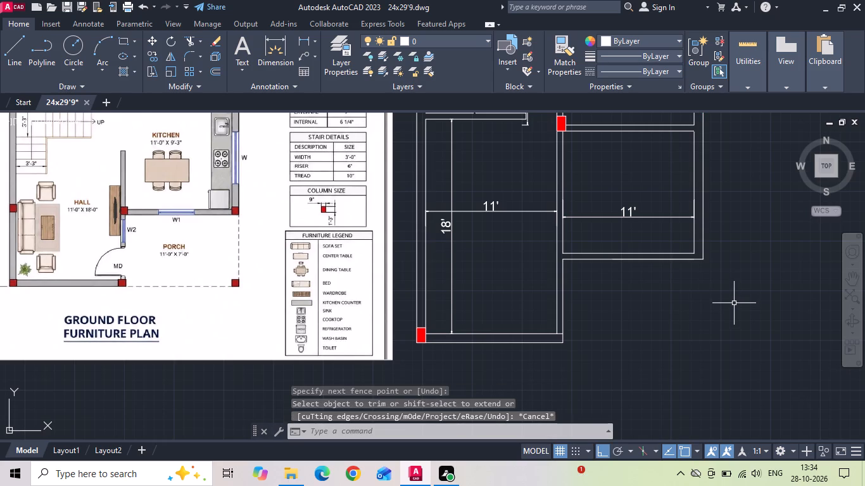
Draw the porch edge lines from the dividing wall's bottom corner across and up to the kitchen-porch wall's outer right corner.
key(f)
key(Escape)
key(l)
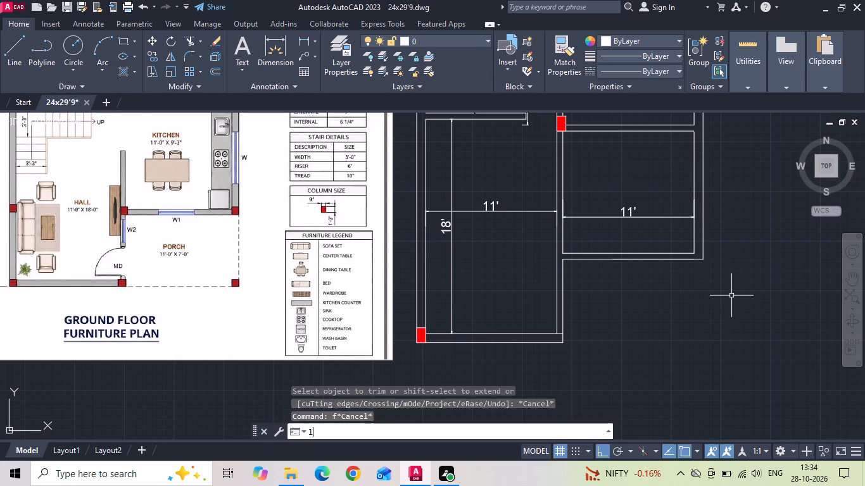
key(space)
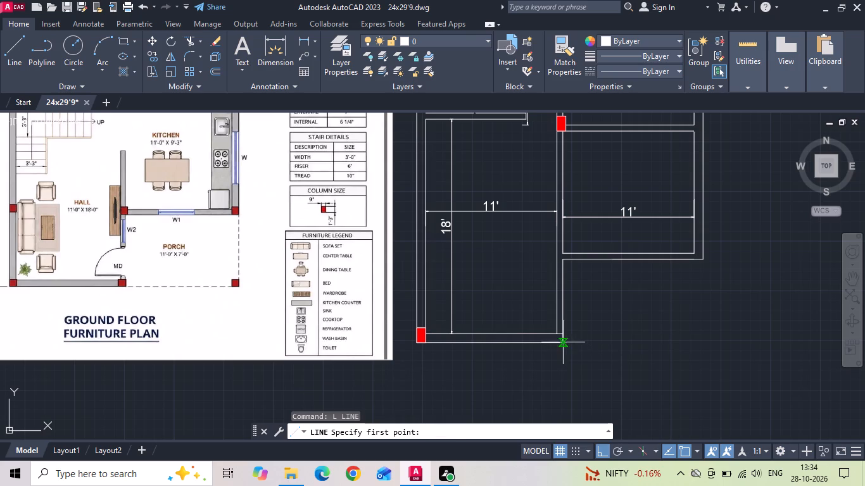
drag(564, 344, 597, 344)
click(701, 330)
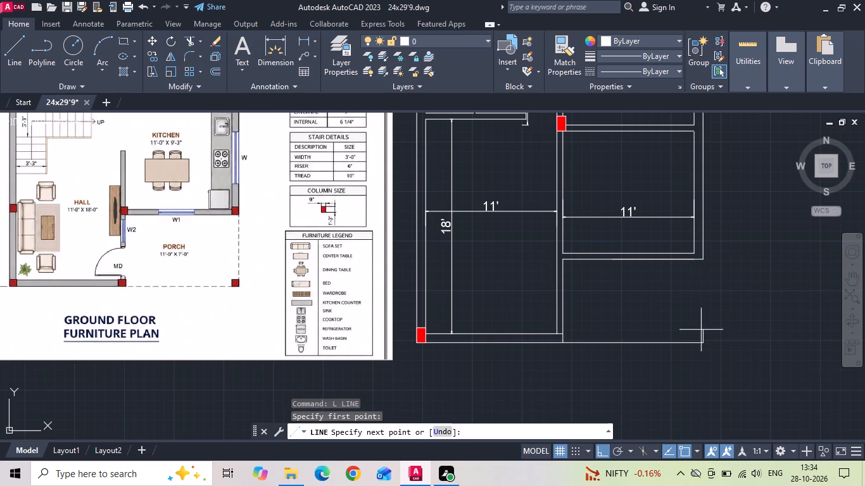
click(705, 262)
key(Escape)
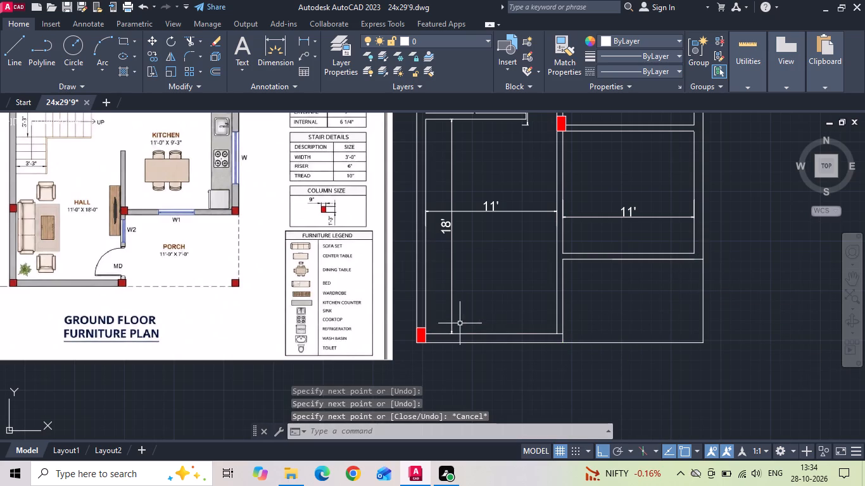
Copy the hall's bottom-left column by its bottom-right corner to the porch's bottom-right corner and the kitchen-porch wall's outer right corner.
scroll(428, 339, up, 2)
drag(408, 299, 406, 320)
click(404, 330)
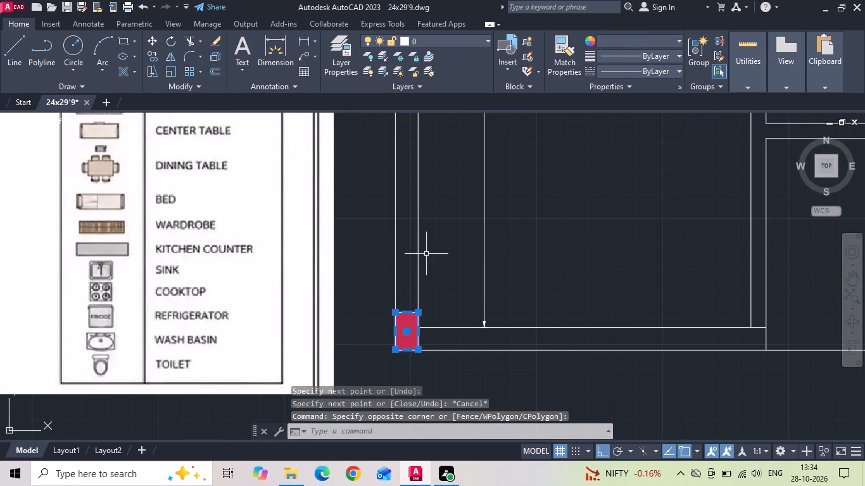
right_click(427, 252)
click(438, 257)
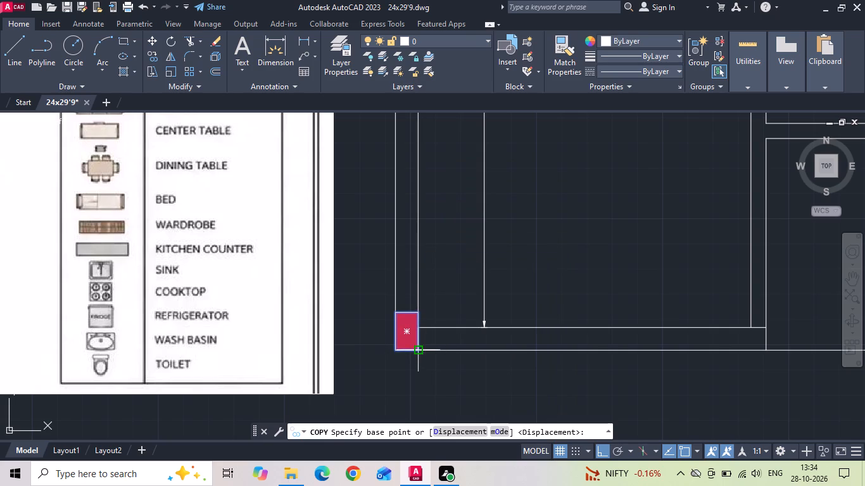
click(418, 350)
scroll(424, 345, down, 2)
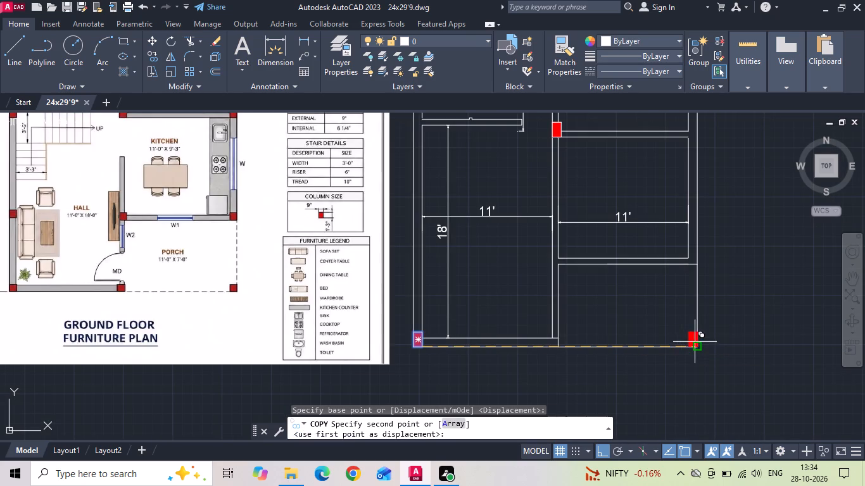
click(697, 344)
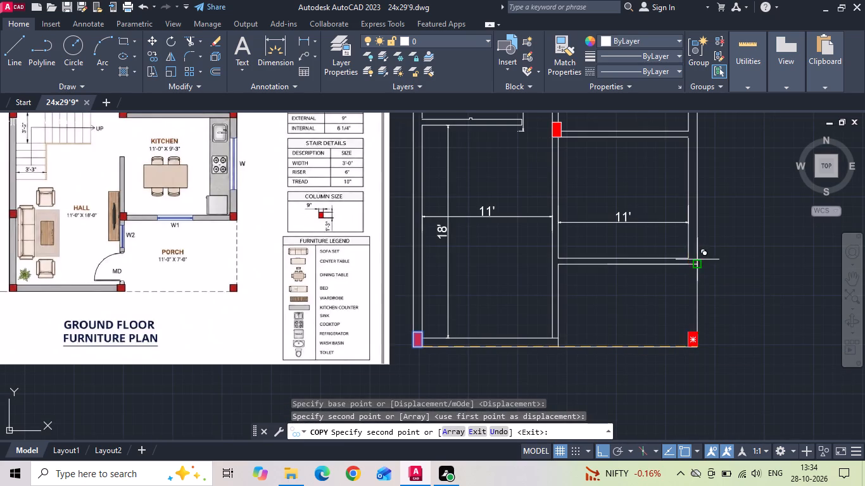
click(697, 260)
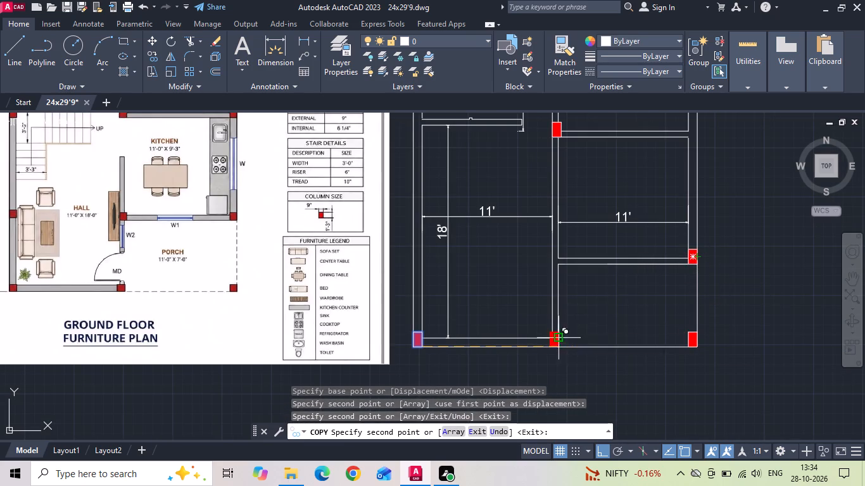
scroll(544, 357, up, 2)
key(Escape)
Trim the stub of the bottom wall's inner line inside the dividing wall.
key(t)
key(r)
key(space)
key(space)
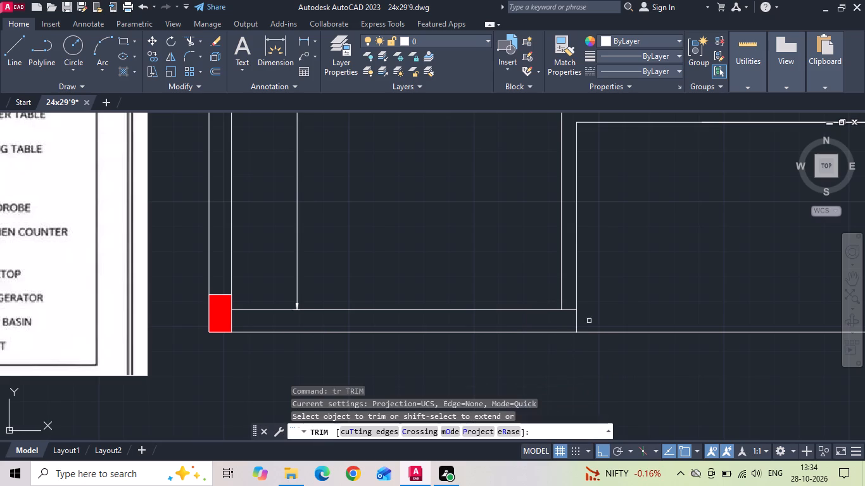
click(571, 310)
scroll(552, 336, down, 2)
key(Escape)
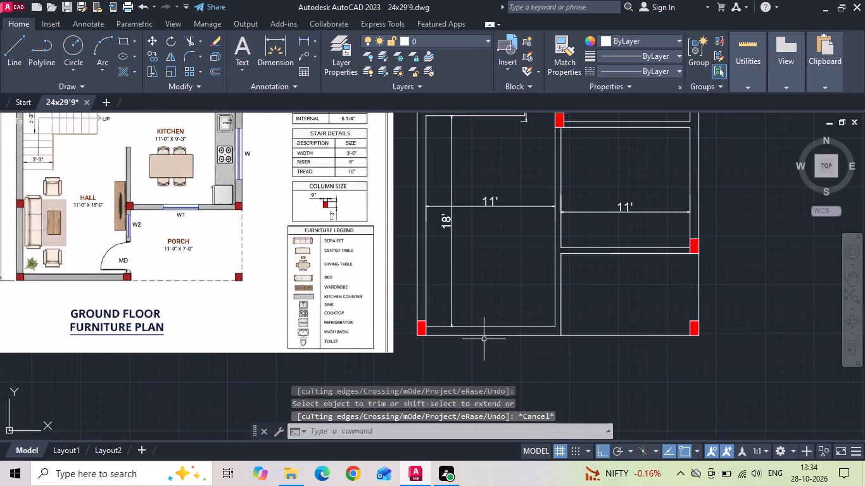
Copy the column at the bedroom-kitchen wall by its bottom-left corner to where the kitchen-porch wall's lower line meets the dividing wall's right face.
middle_drag(546, 242, 538, 289)
scroll(545, 154, up, 2)
drag(581, 159, 569, 175)
click(564, 182)
right_click(580, 167)
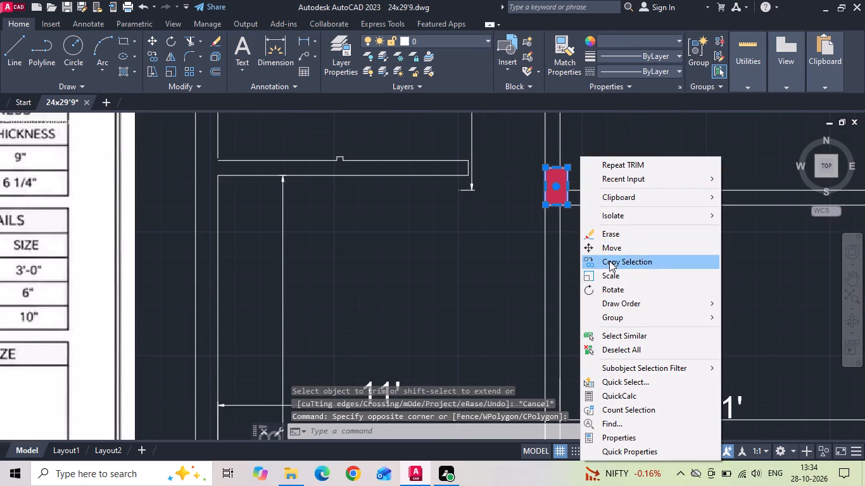
click(609, 261)
click(542, 202)
middle_drag(538, 320, 530, 140)
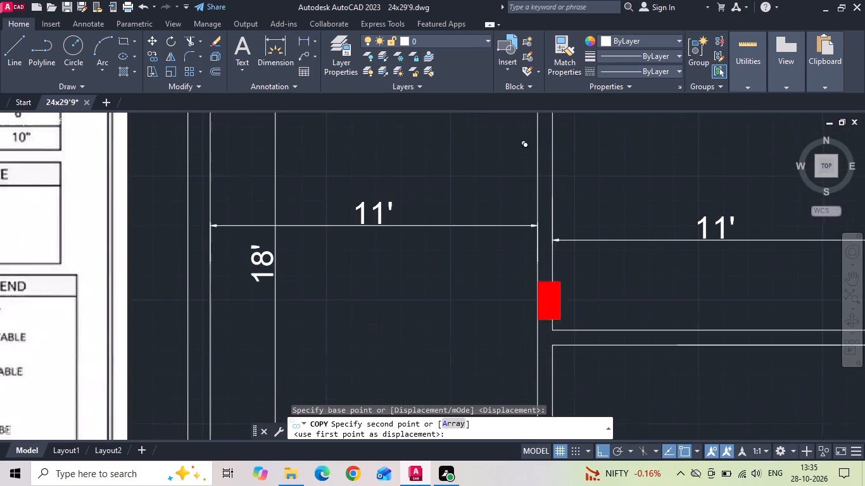
scroll(539, 338, up, 1)
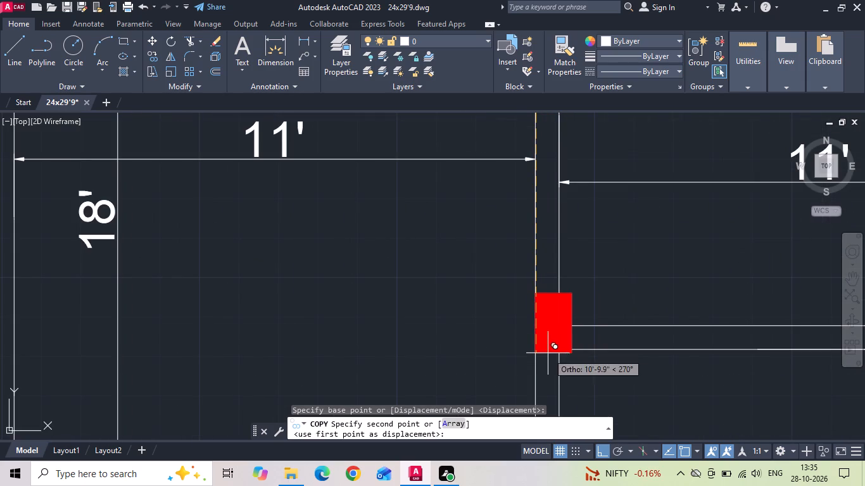
click(559, 352)
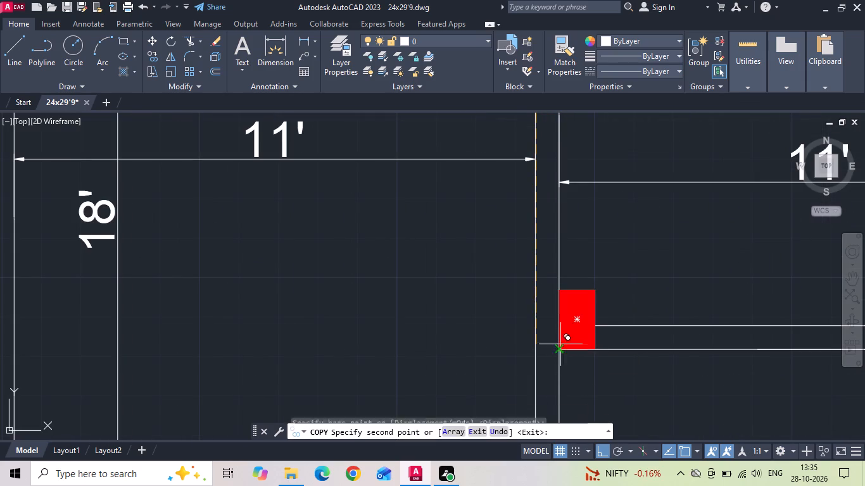
key(Escape)
scroll(590, 258, down, 3)
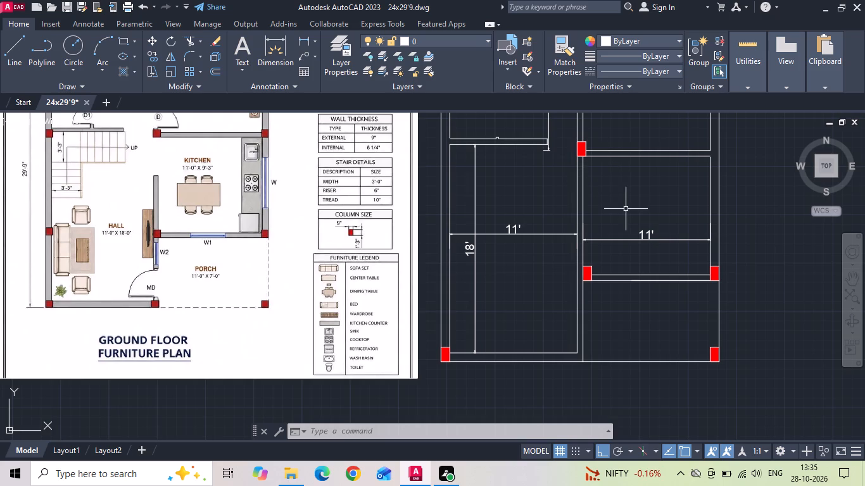
Examine the reference plan's column positions along the bedroom and kitchen walls and compare them with the drawing.
middle_drag(631, 253, 600, 369)
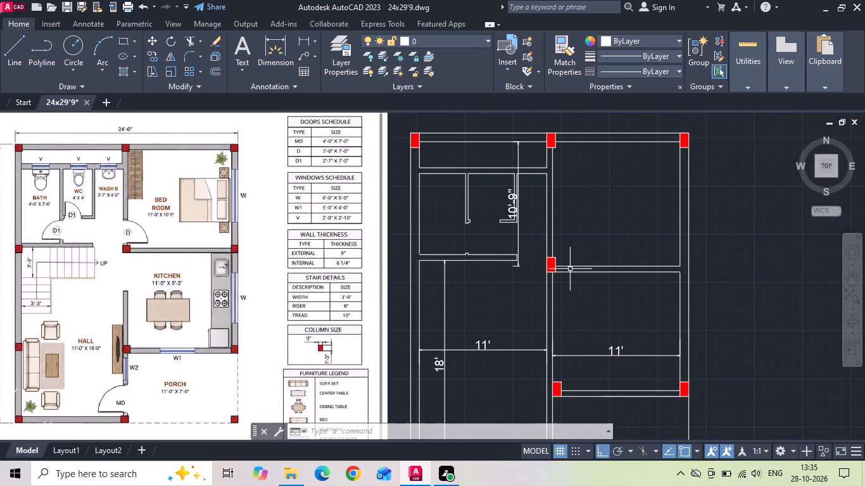
scroll(570, 269, down, 1)
click(463, 175)
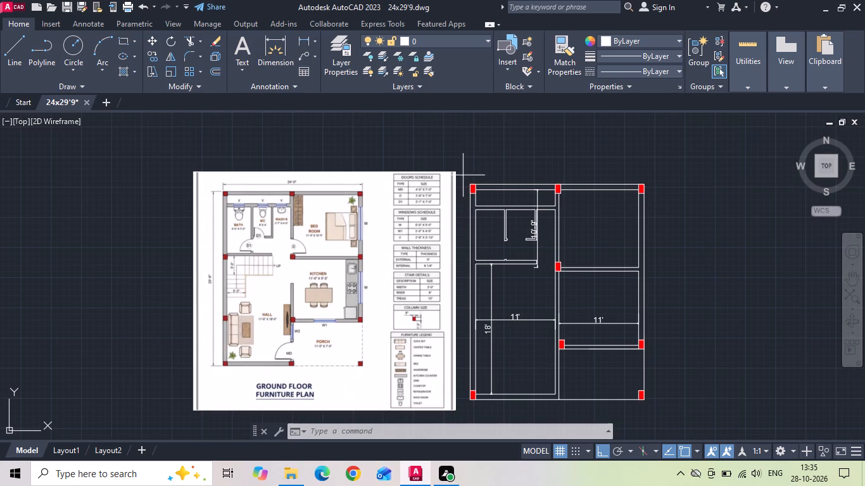
scroll(483, 154, up, 2)
key(Escape)
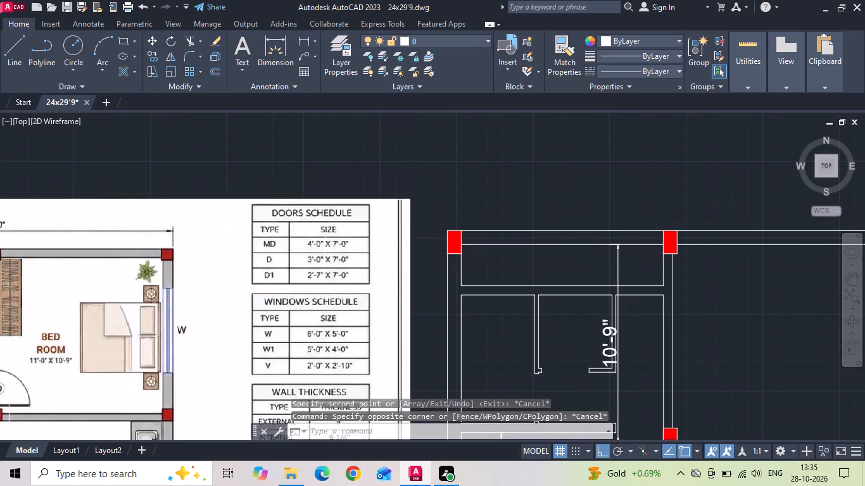
scroll(137, 249, up, 2)
scroll(189, 275, up, 1)
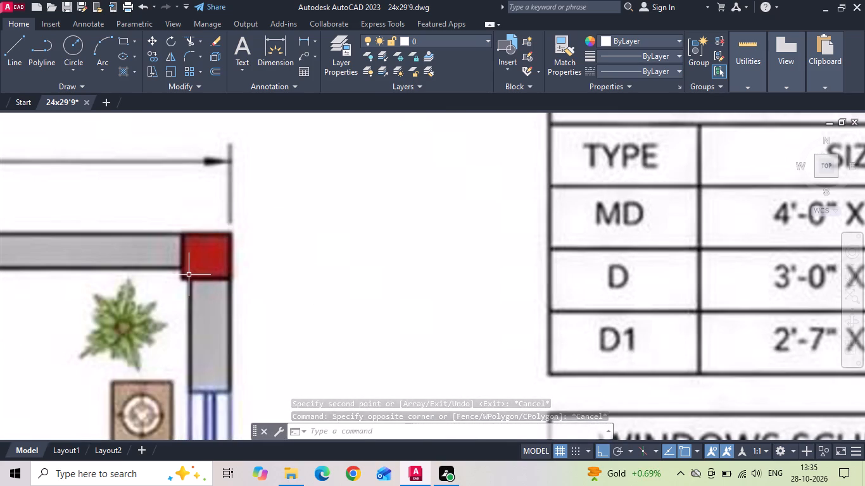
scroll(189, 275, down, 3)
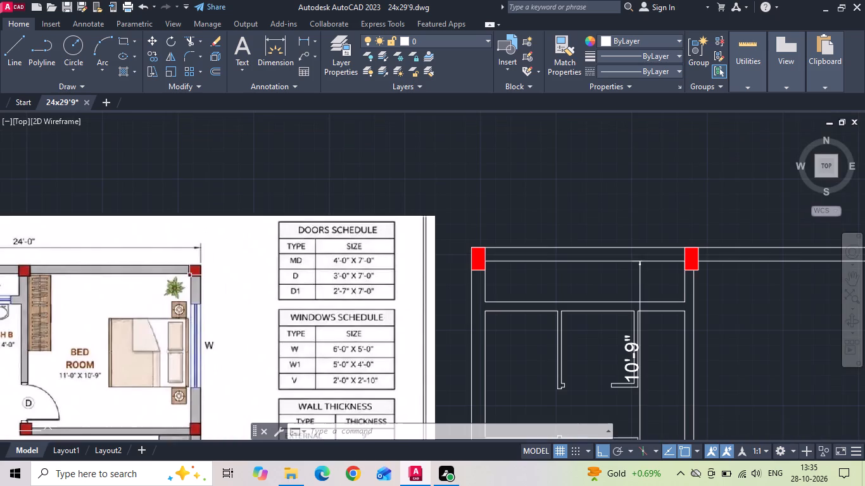
scroll(18, 293, up, 3)
scroll(363, 194, down, 3)
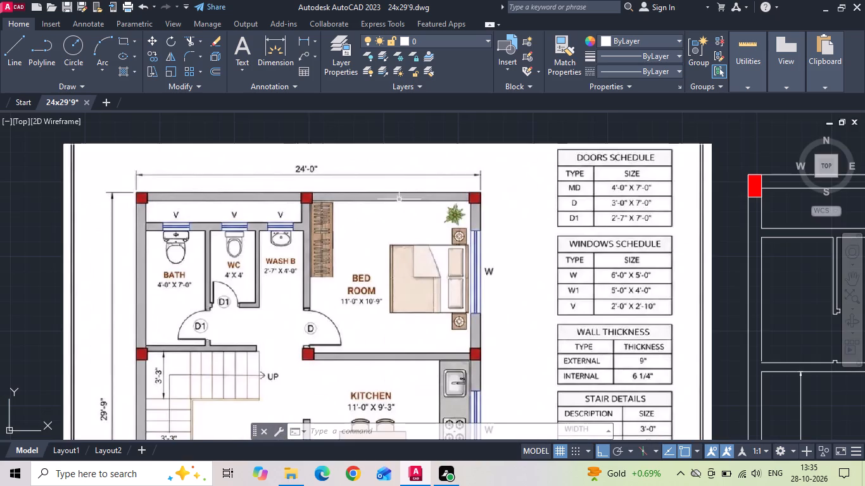
middle_drag(372, 284, 363, 251)
scroll(286, 321, up, 2)
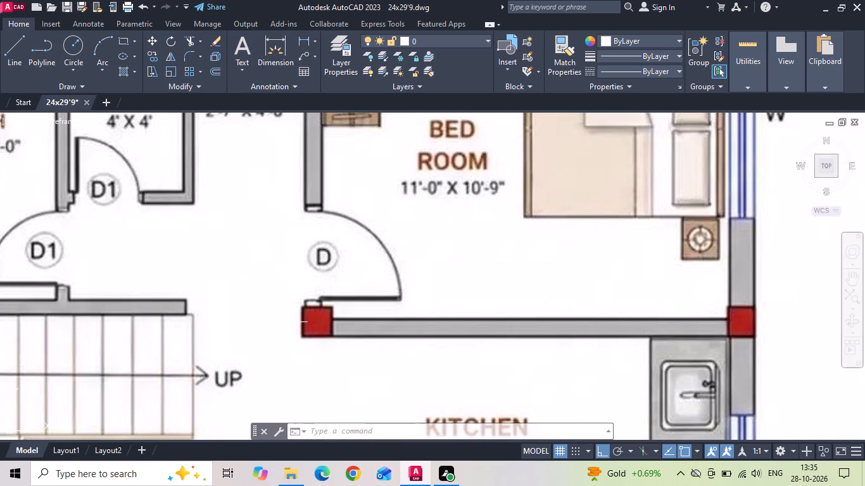
click(304, 34)
scroll(336, 327, up, 1)
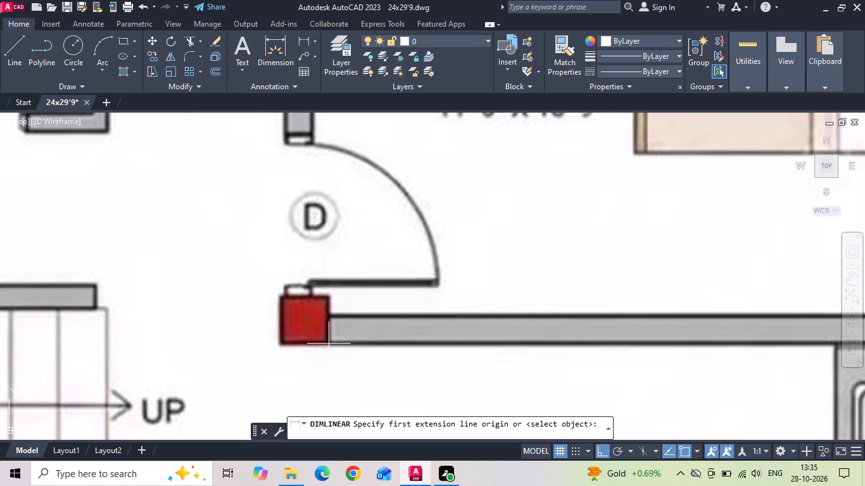
scroll(319, 247, down, 2)
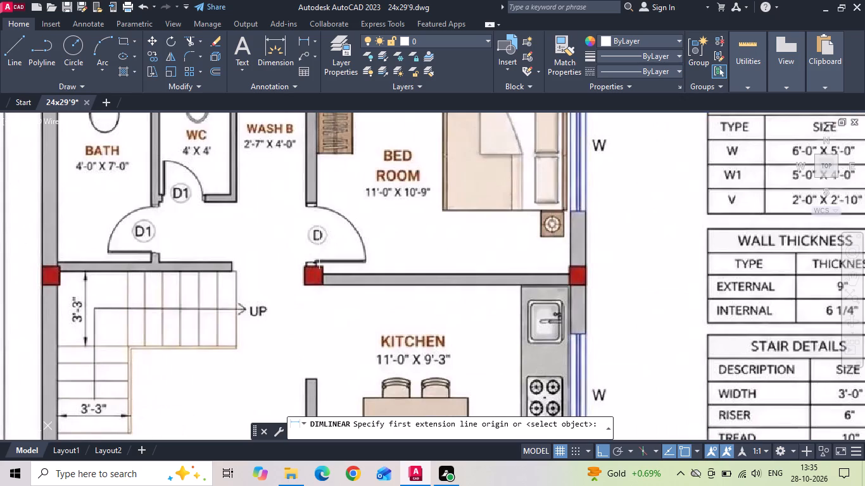
key(Escape)
scroll(285, 240, down, 2)
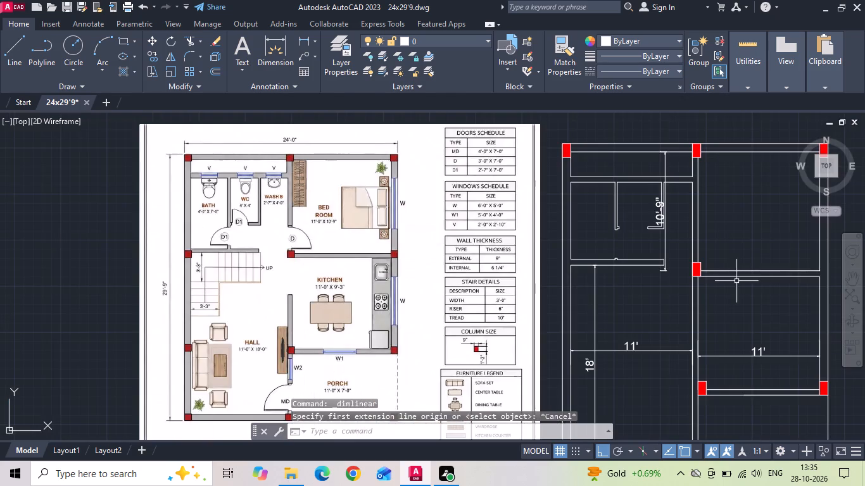
Copy the column at the bedroom-kitchen wall's left end horizontally by its bottom-right corner to just outside the right outer wall.
middle_drag(735, 280, 426, 269)
scroll(415, 268, up, 3)
click(336, 223)
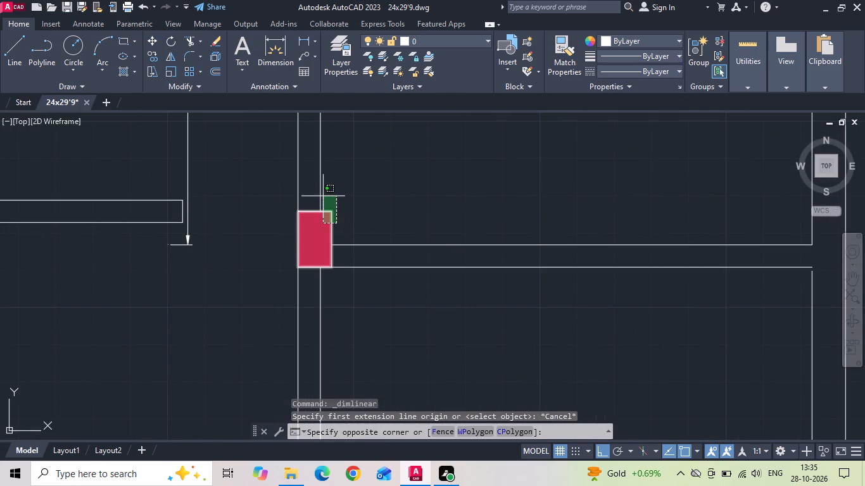
click(330, 190)
right_click(332, 187)
click(344, 260)
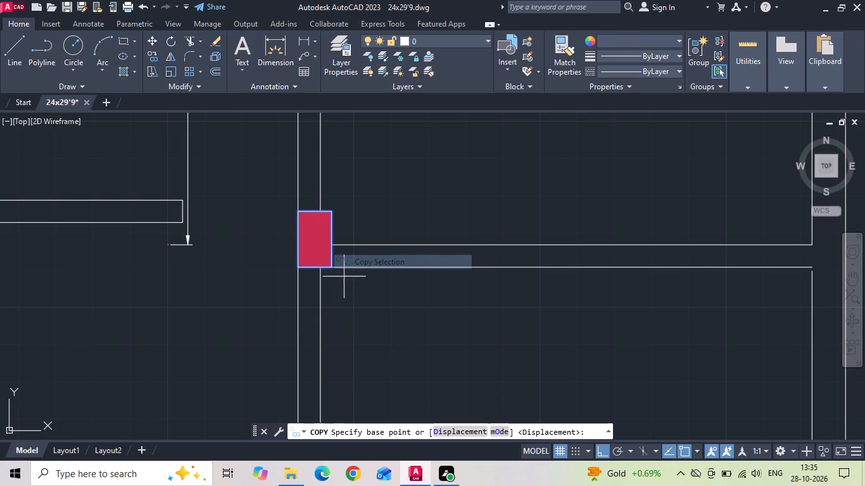
click(327, 266)
middle_drag(650, 268, 401, 270)
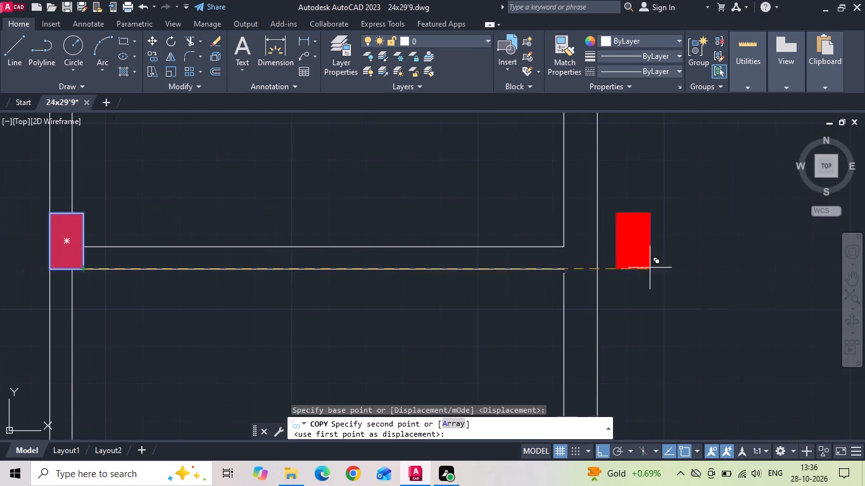
click(643, 258)
key(Escape)
Fillet the bedroom-kitchen wall's lower line with the kitchen's right inner wall line to close the corner.
key(f)
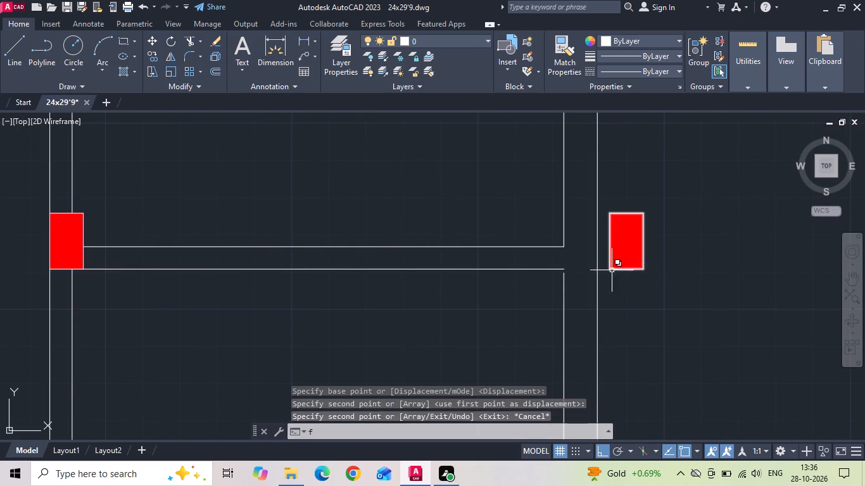
key(space)
click(555, 271)
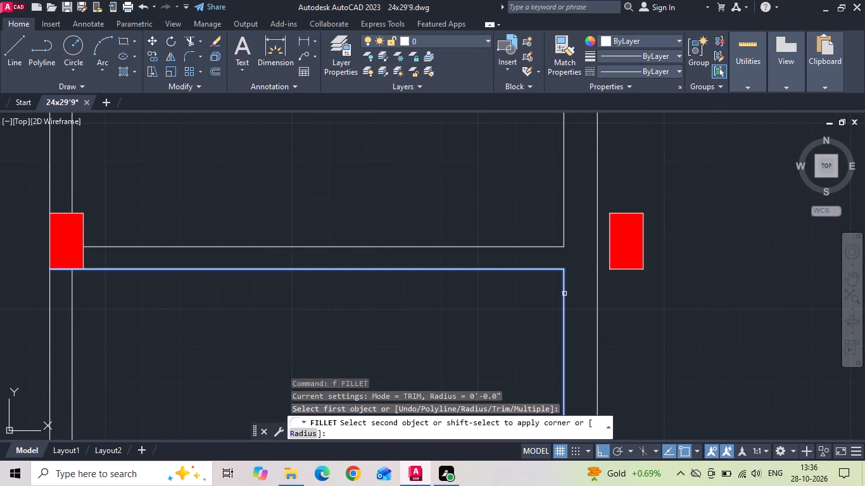
click(564, 294)
key(Escape)
Move the copied column by its bottom-left corner onto the kitchen's top-right inner corner, within the right outer wall.
drag(654, 287, 638, 263)
click(625, 240)
right_click(625, 240)
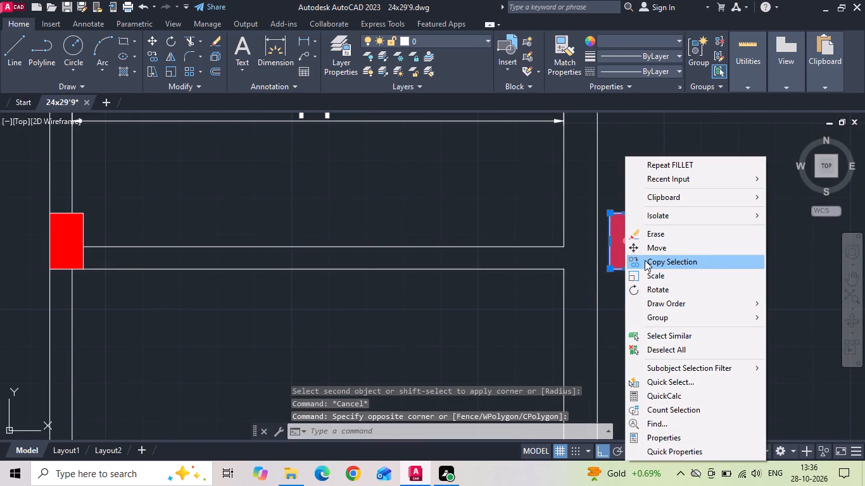
click(648, 248)
click(609, 270)
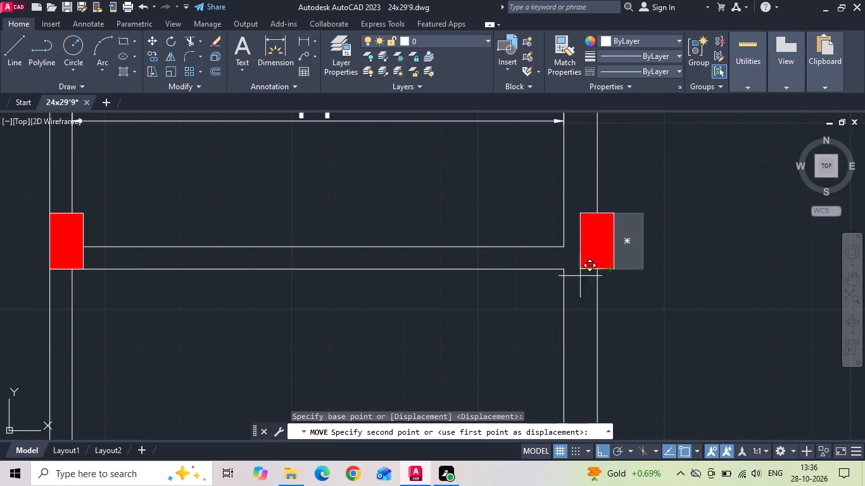
click(560, 270)
scroll(676, 241, down, 3)
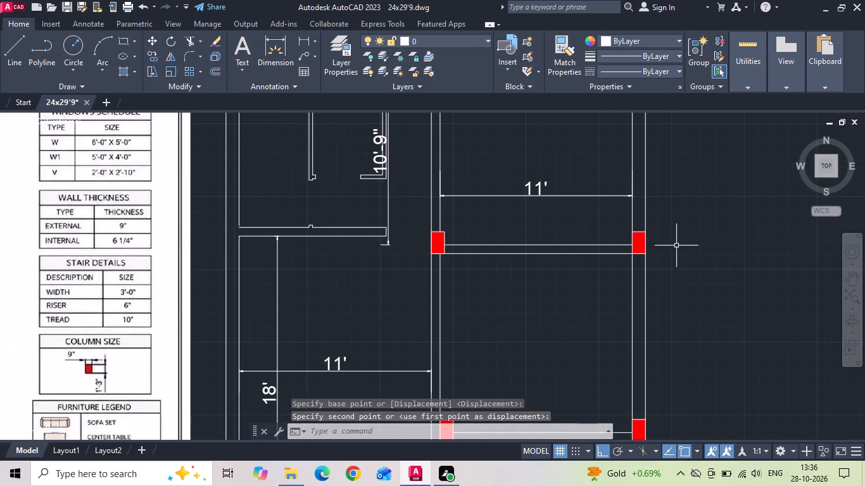
Rotate the column at the kitchen-porch wall's left end by 270 degrees so that it lies horizontally.
scroll(671, 245, down, 1)
middle_drag(596, 261, 589, 224)
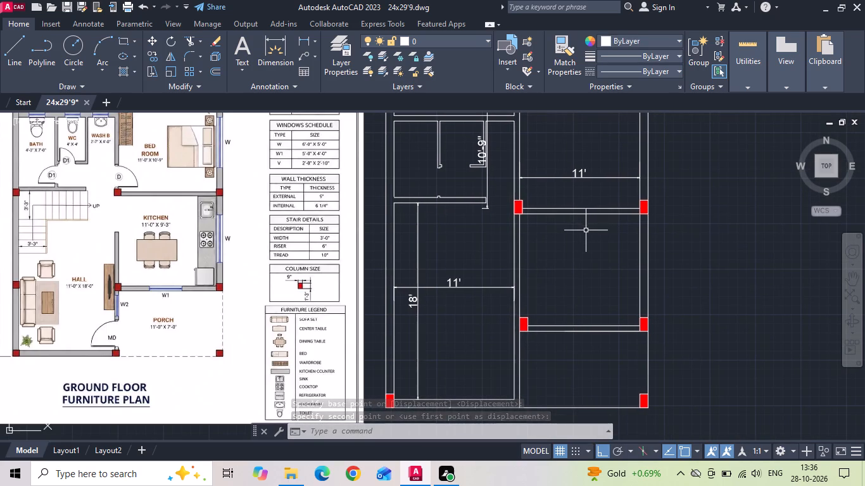
scroll(543, 357, up, 3)
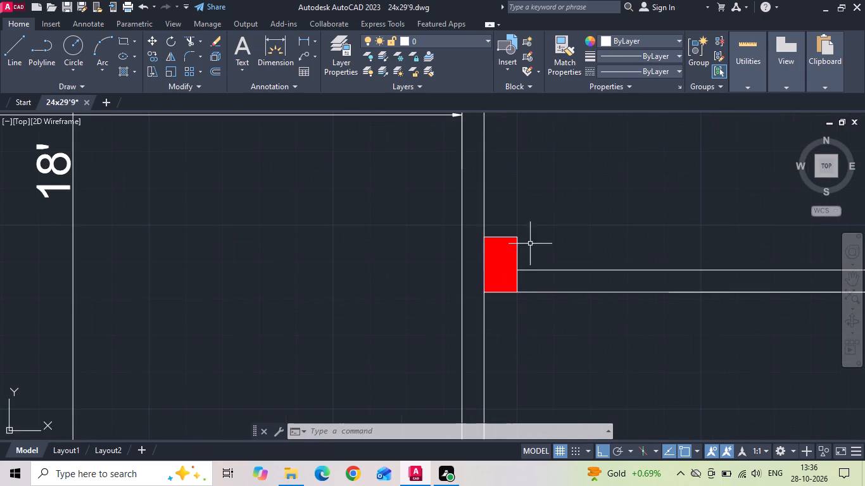
drag(536, 216, 521, 228)
click(497, 252)
right_click(529, 196)
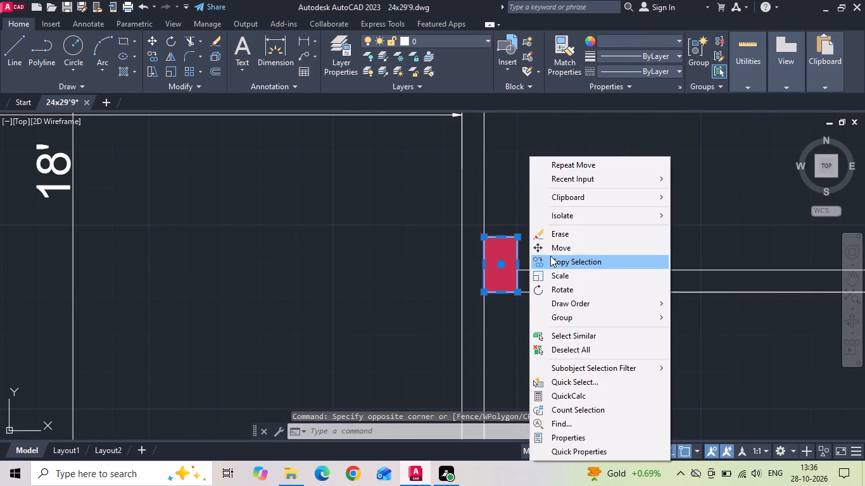
click(550, 290)
drag(545, 211, 548, 225)
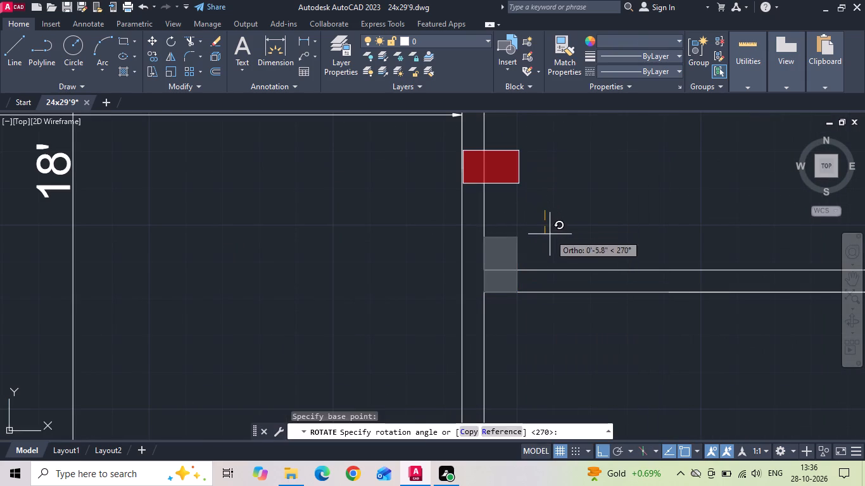
click(550, 242)
scroll(519, 319, down, 3)
scroll(511, 313, up, 3)
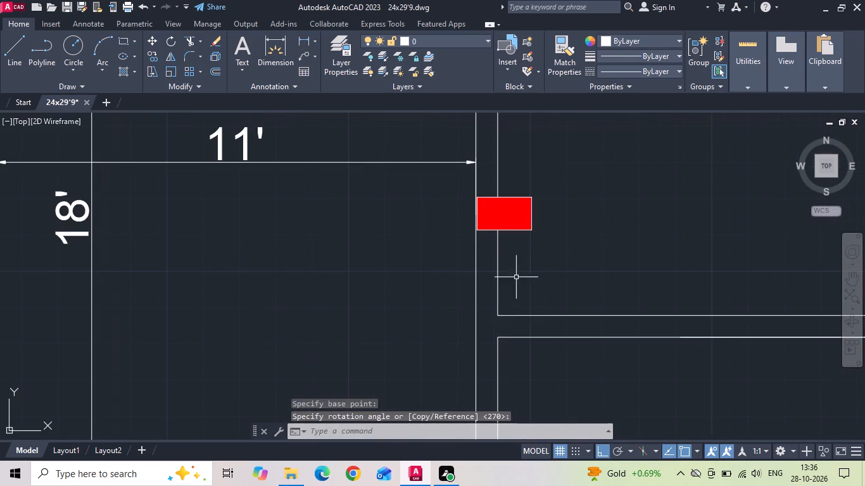
Move the rotated column by its top-left corner to where the kitchen-porch wall's upper line meets the dividing wall's right face.
drag(534, 251, 532, 239)
click(512, 166)
right_click(512, 166)
click(528, 246)
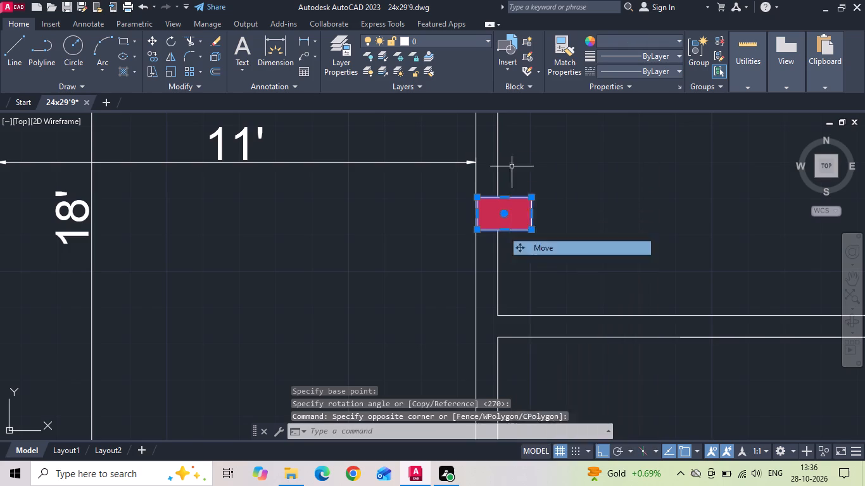
scroll(488, 217, up, 3)
click(442, 135)
scroll(508, 151, down, 3)
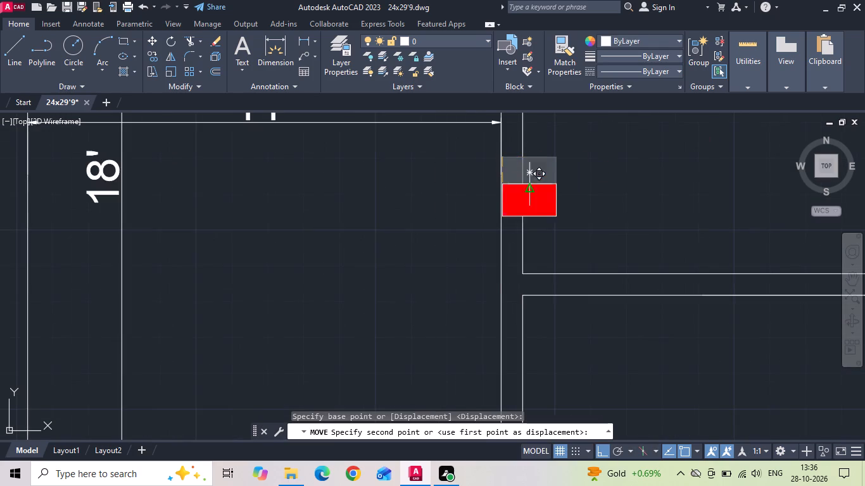
scroll(532, 260, up, 3)
click(489, 305)
scroll(506, 196, down, 2)
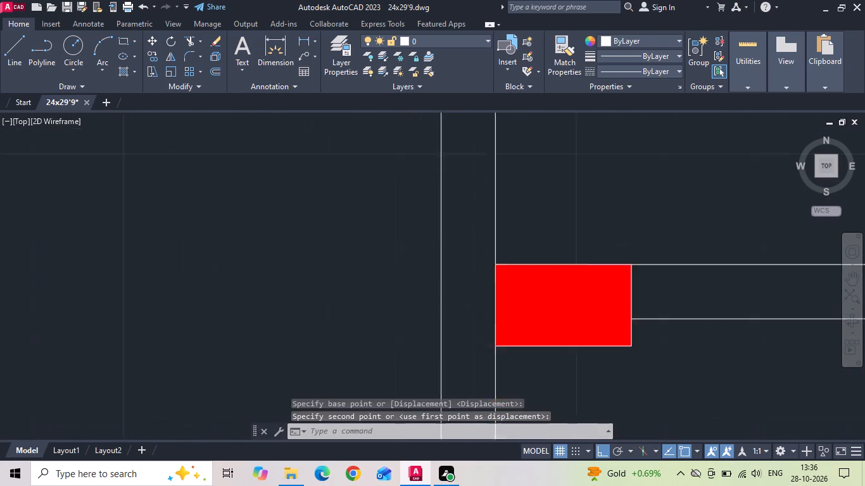
Move the rotated column up by its bottom-left corner to where the kitchen-porch wall's lower line meets the dividing wall.
scroll(506, 196, down, 1)
scroll(553, 250, up, 2)
drag(571, 252, 545, 277)
click(538, 278)
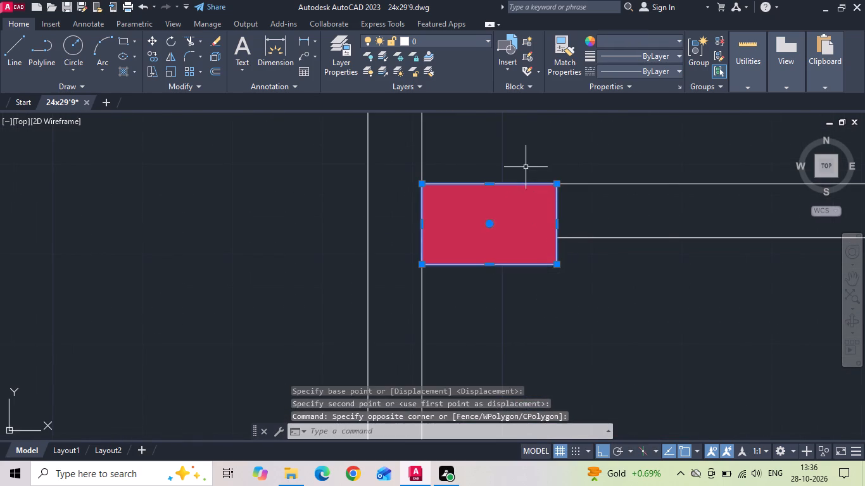
right_click(526, 166)
click(550, 245)
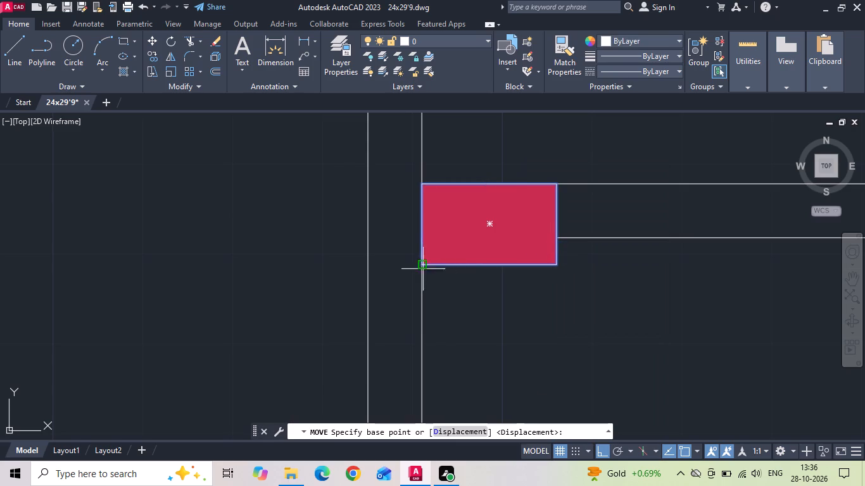
drag(423, 264, 424, 251)
click(419, 240)
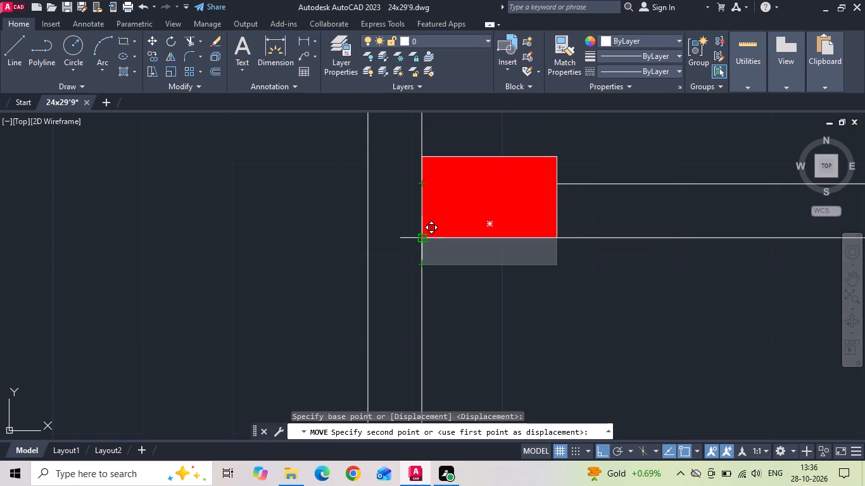
Move the horizontal column at the kitchen-porch wall's junction with the dividing wall 6" to the left.
drag(588, 214, 577, 209)
click(545, 202)
right_click(544, 202)
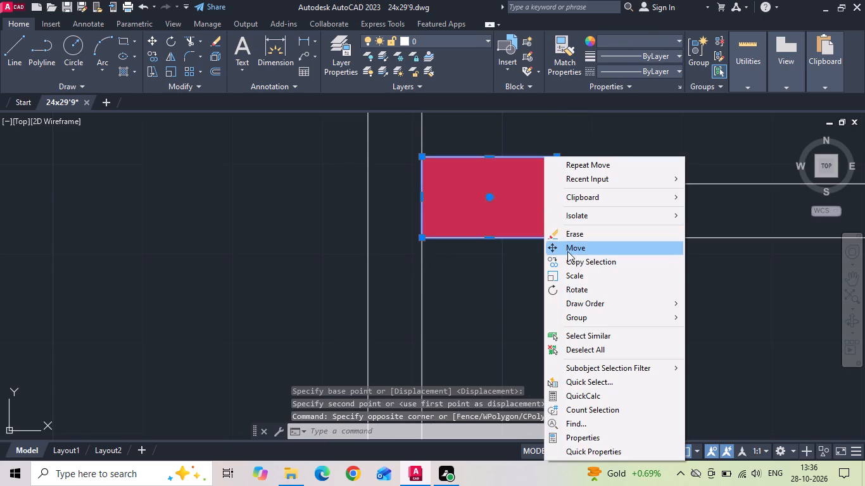
click(567, 252)
drag(628, 280, 602, 281)
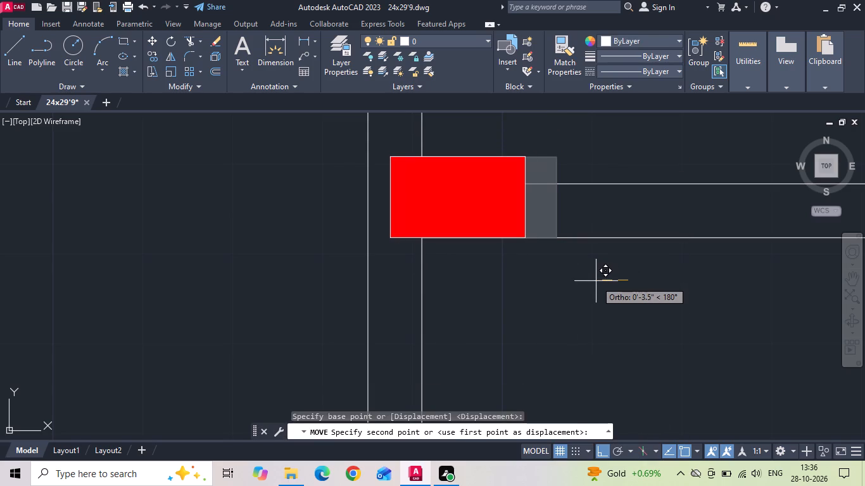
key(6)
key(Return)
Fillet the left outer wall's inner line with the upper line of the wall between the bath area and the hall.
scroll(490, 311, down, 5)
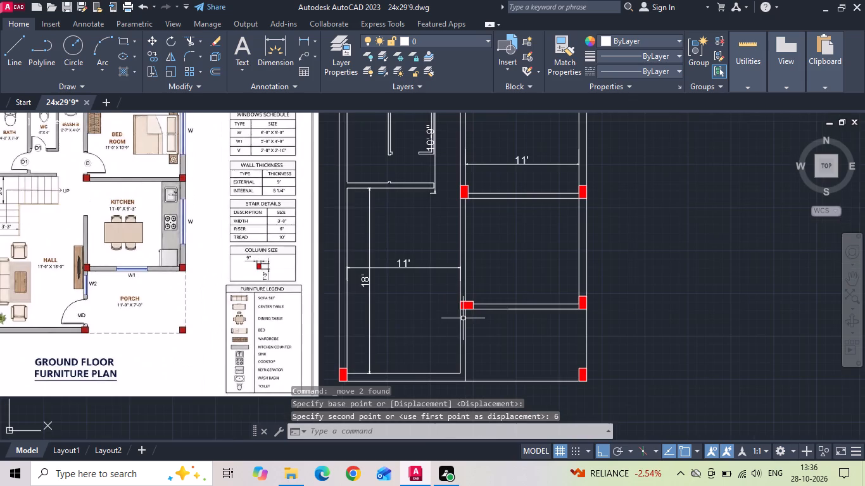
middle_drag(489, 318, 494, 301)
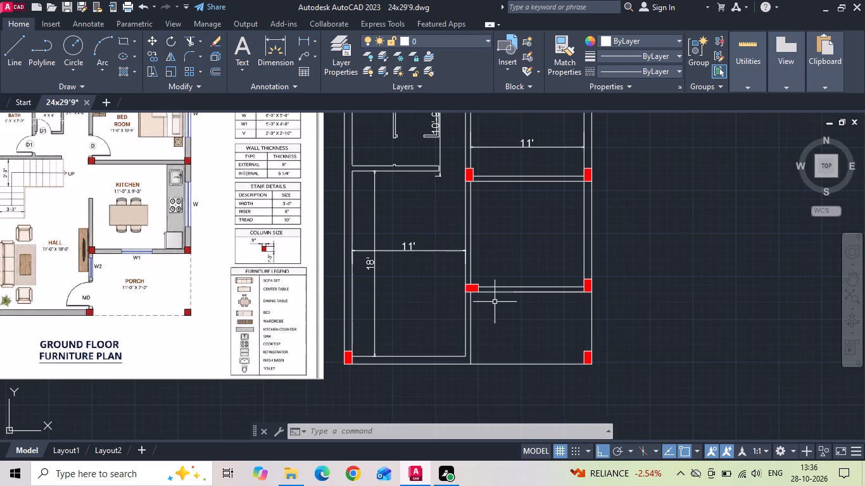
scroll(502, 335, down, 1)
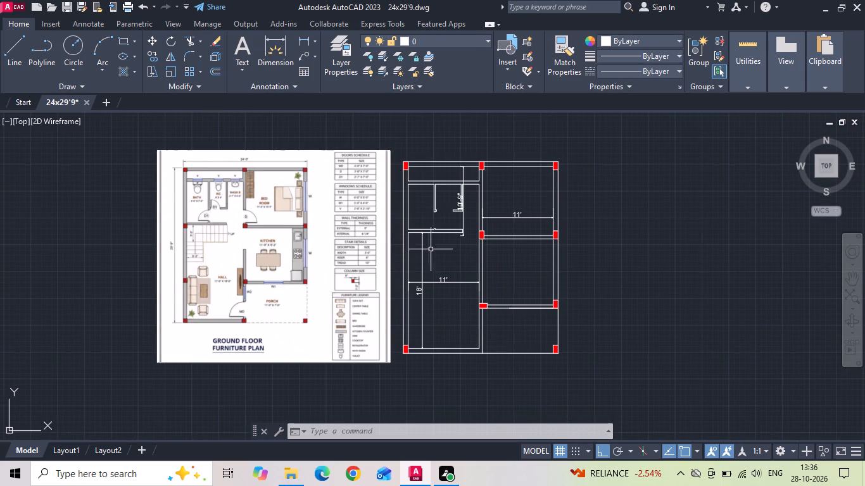
scroll(485, 232, up, 4)
scroll(507, 289, down, 2)
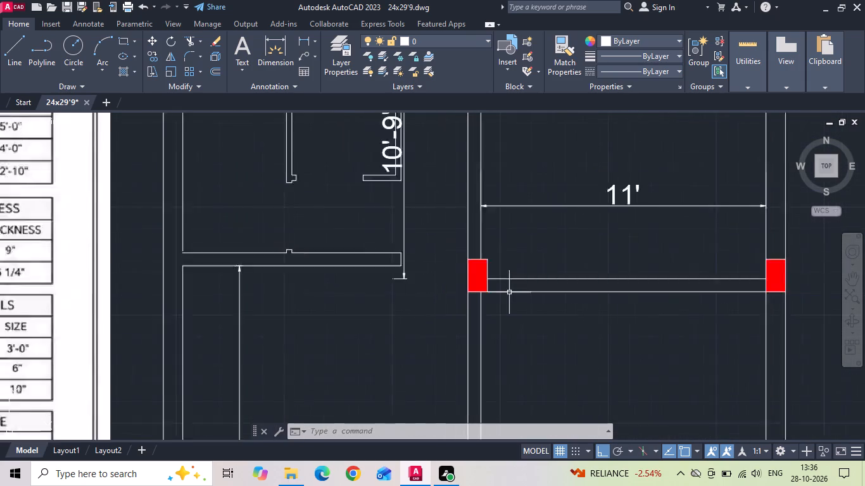
key(f)
key(space)
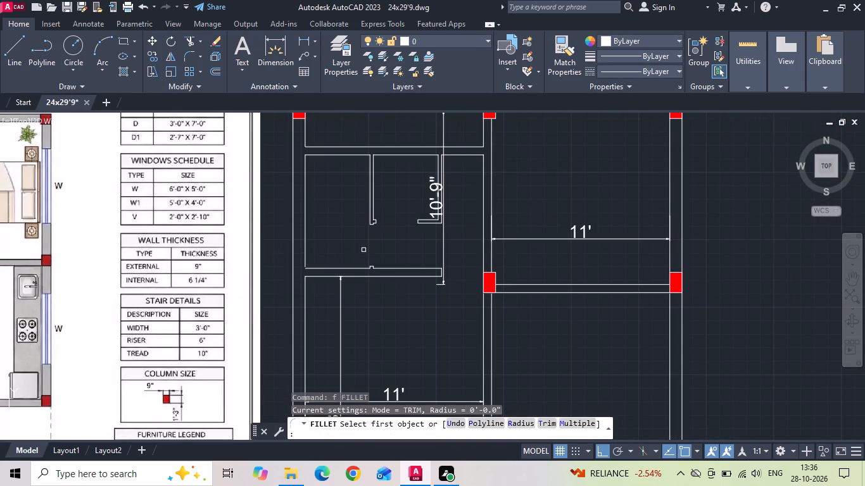
click(305, 255)
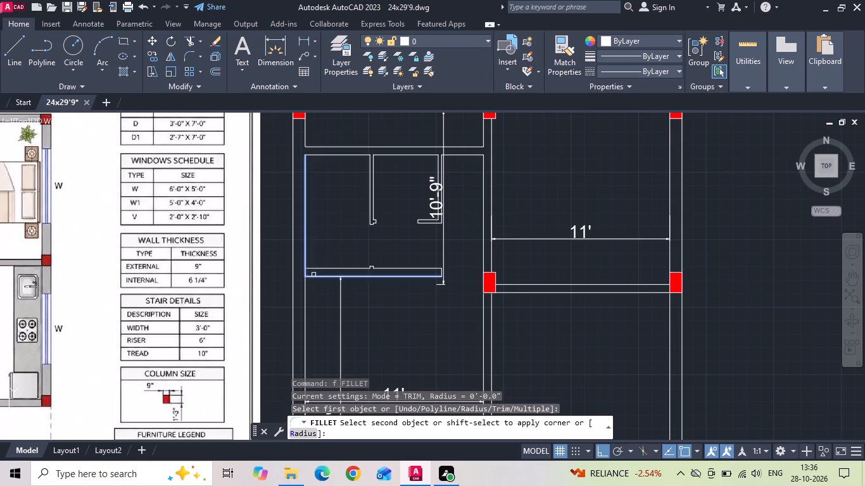
click(313, 267)
key(Escape)
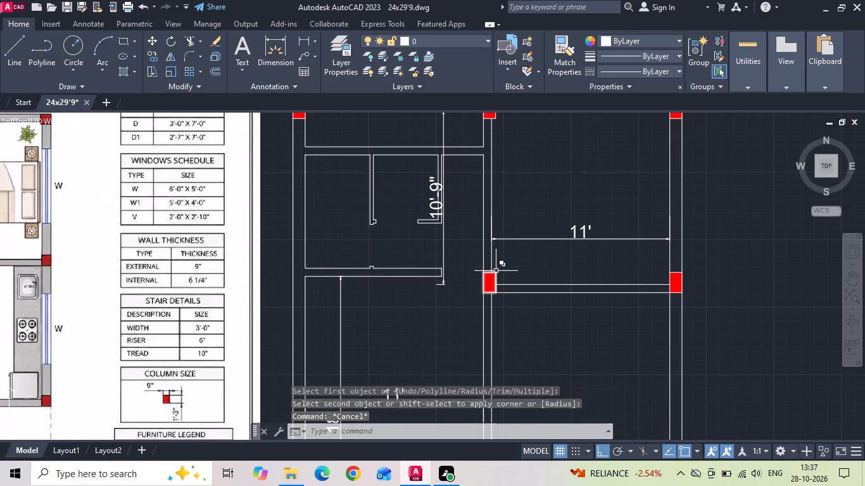
Copy the column at the bedroom-kitchen wall's left junction by its top-right corner horizontally onto the left outer wall's inner line.
scroll(496, 271, up, 2)
drag(503, 268, 504, 275)
click(488, 296)
right_click(530, 218)
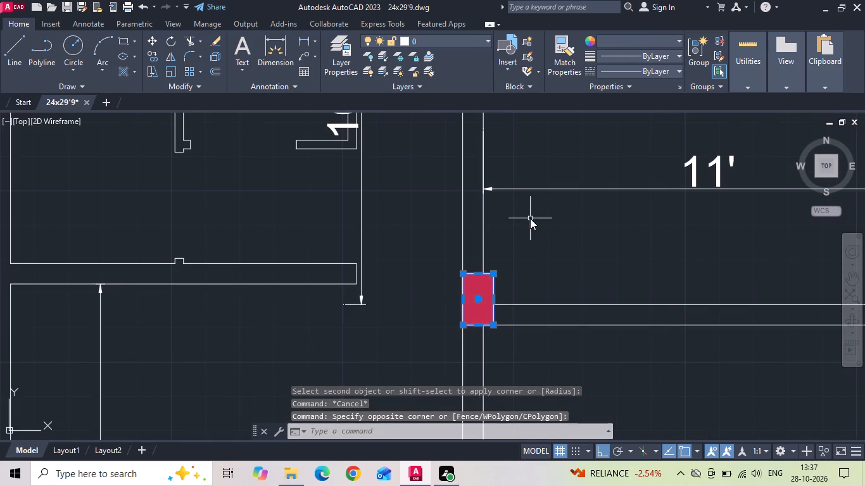
click(552, 259)
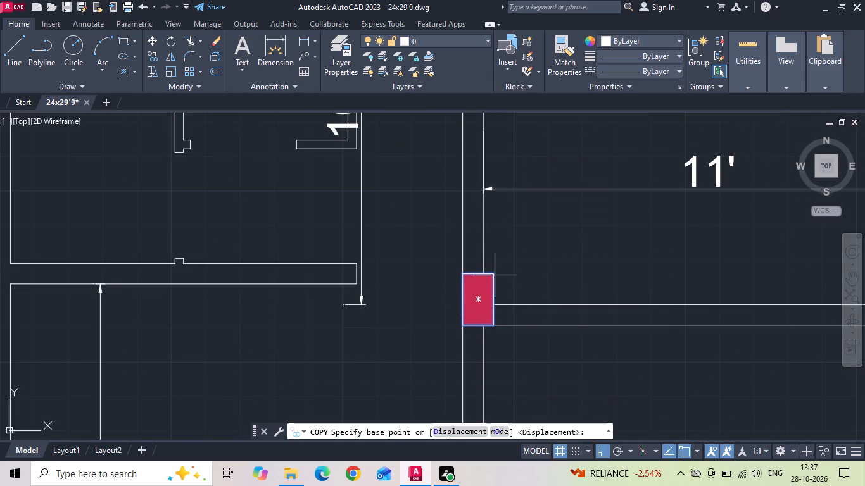
click(495, 274)
middle_drag(250, 285, 472, 288)
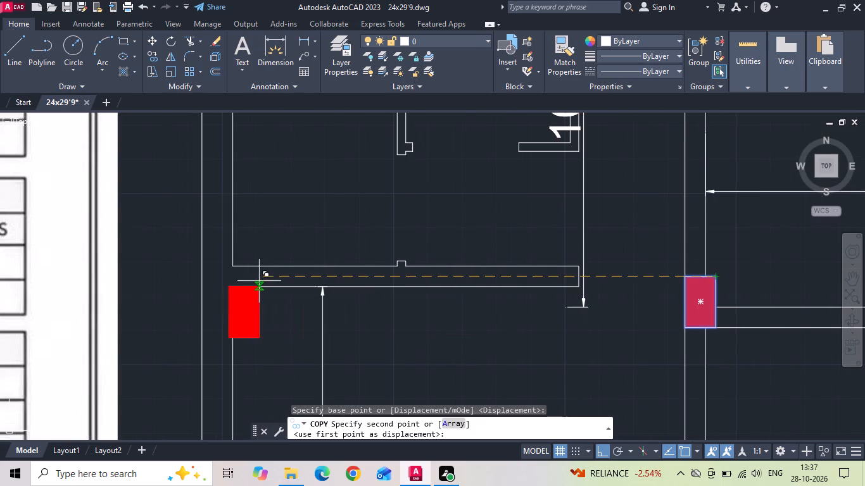
scroll(234, 280, up, 2)
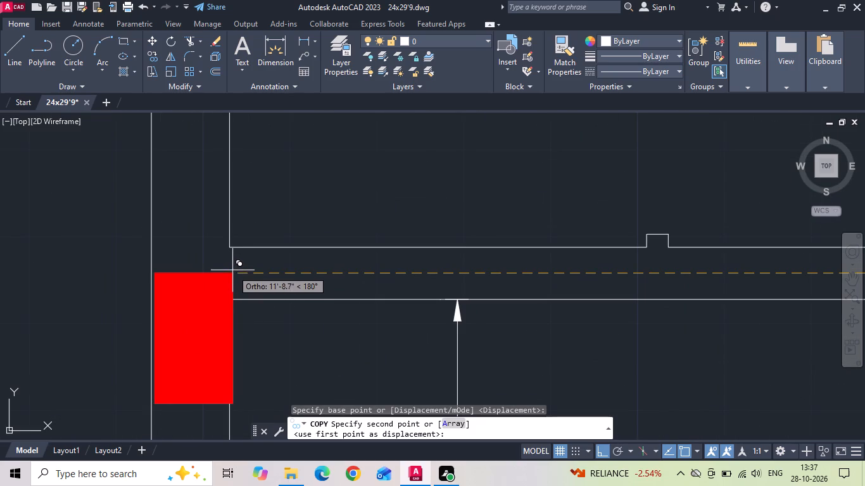
click(227, 275)
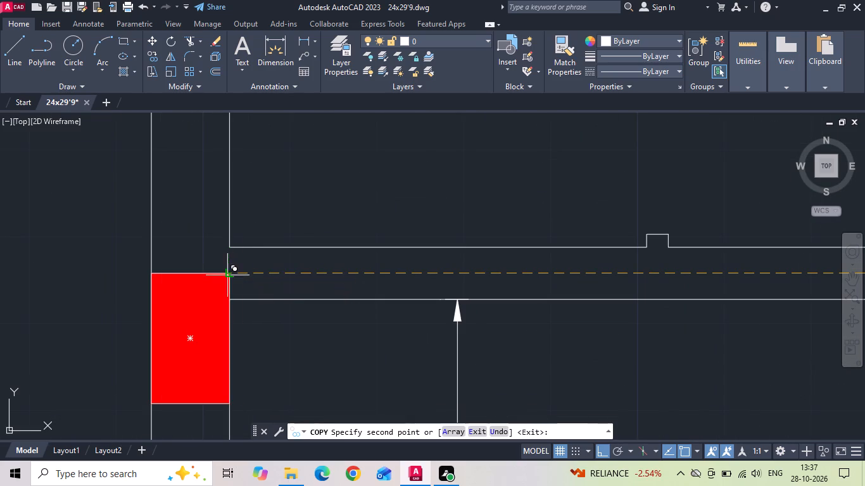
scroll(308, 221, down, 6)
scroll(313, 283, up, 2)
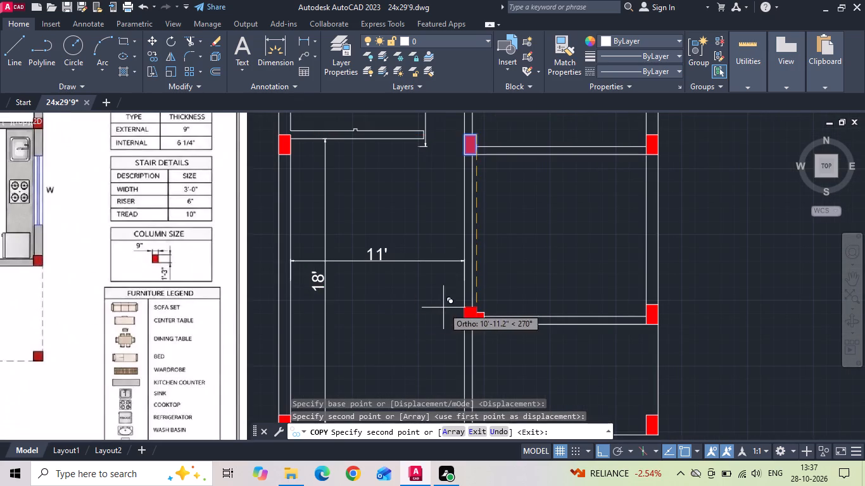
scroll(503, 304, down, 2)
key(Escape)
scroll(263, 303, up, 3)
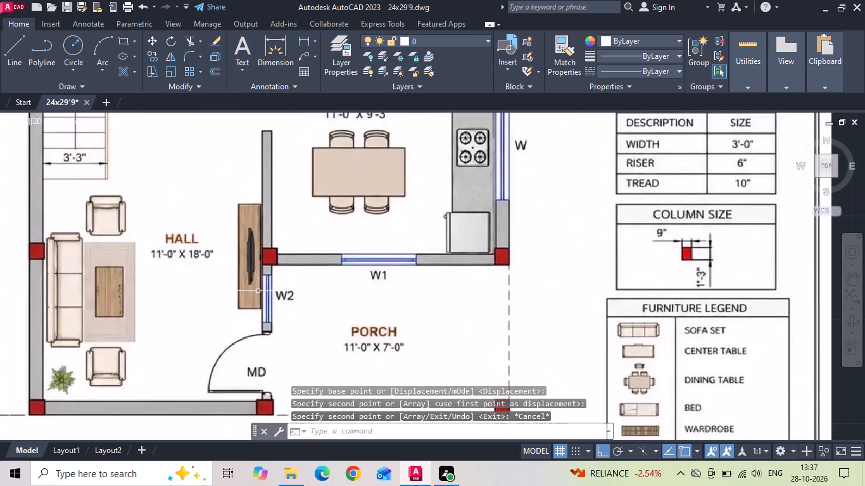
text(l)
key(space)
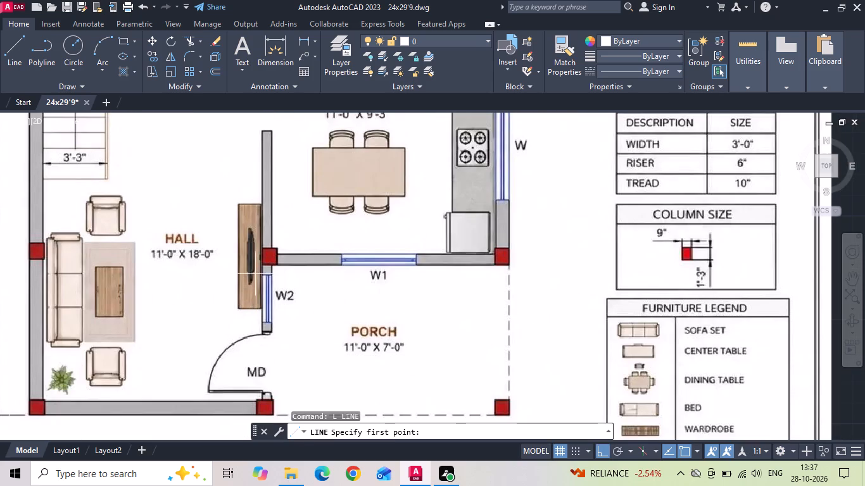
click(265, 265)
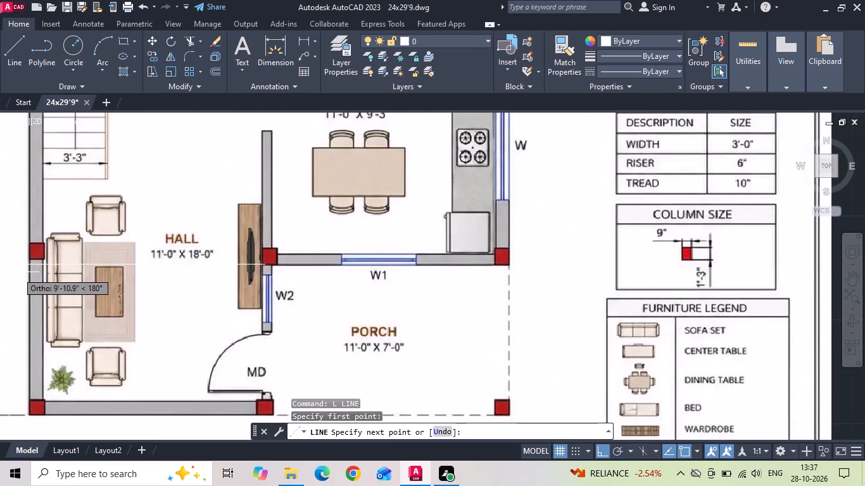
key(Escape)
Copy the column at the kitchen-porch wall's right end by its bottom-right corner horizontally onto the left outer wall's inner line.
scroll(18, 271, down, 2)
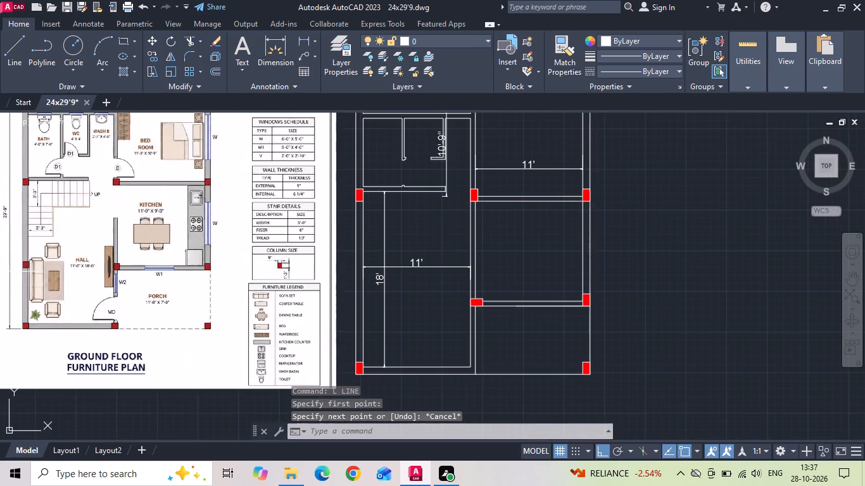
scroll(559, 313, up, 2)
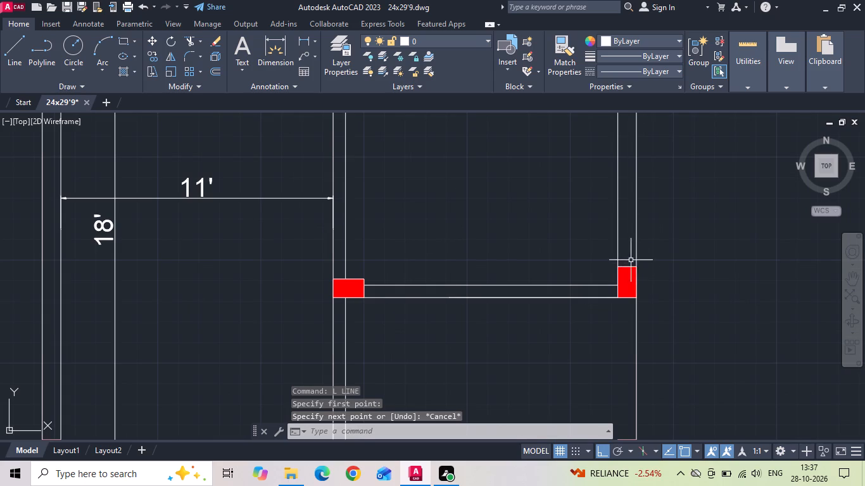
drag(631, 260, 625, 277)
click(622, 283)
right_click(622, 283)
click(651, 263)
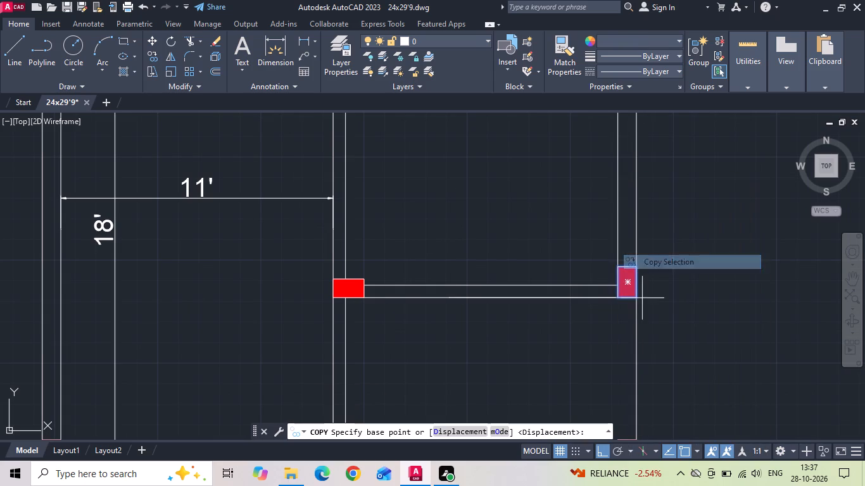
click(638, 297)
middle_drag(395, 316, 562, 299)
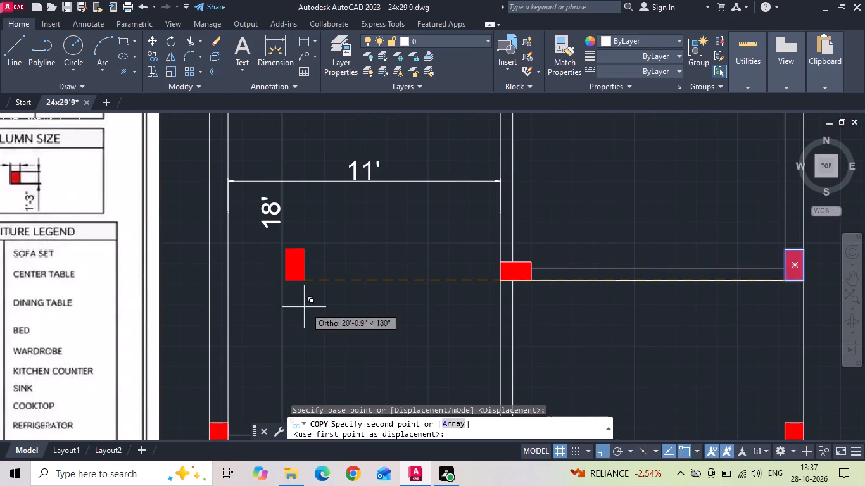
click(232, 280)
scroll(274, 242, down, 2)
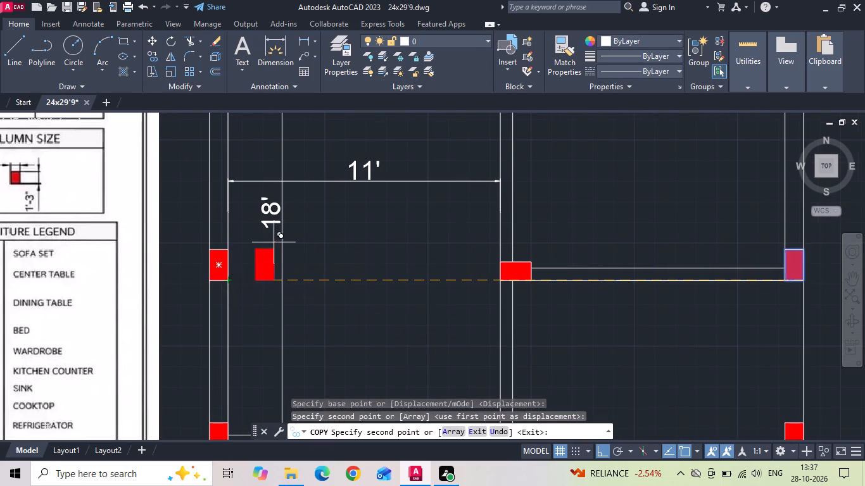
key(Escape)
Copy the horizontal kitchen-porch column by its bottom-right corner to where the dividing wall's right face meets the bottom outer line.
middle_drag(325, 272, 360, 287)
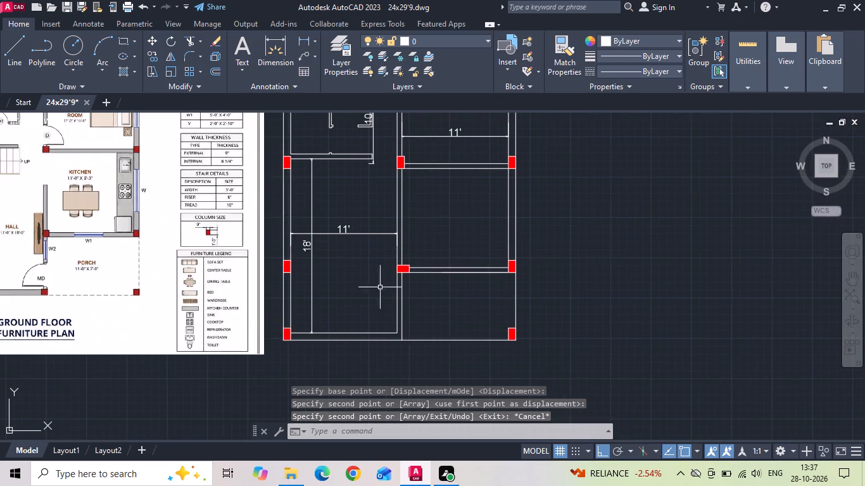
scroll(403, 273, up, 3)
drag(429, 258, 417, 257)
click(406, 257)
right_click(417, 212)
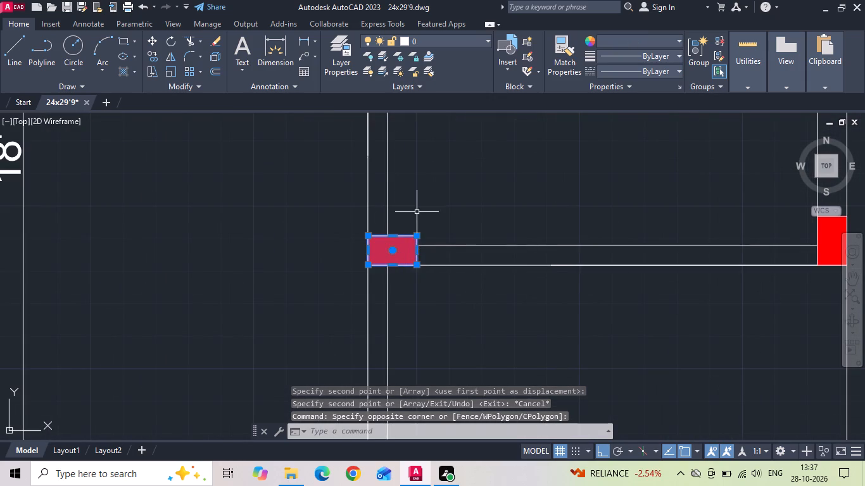
click(432, 261)
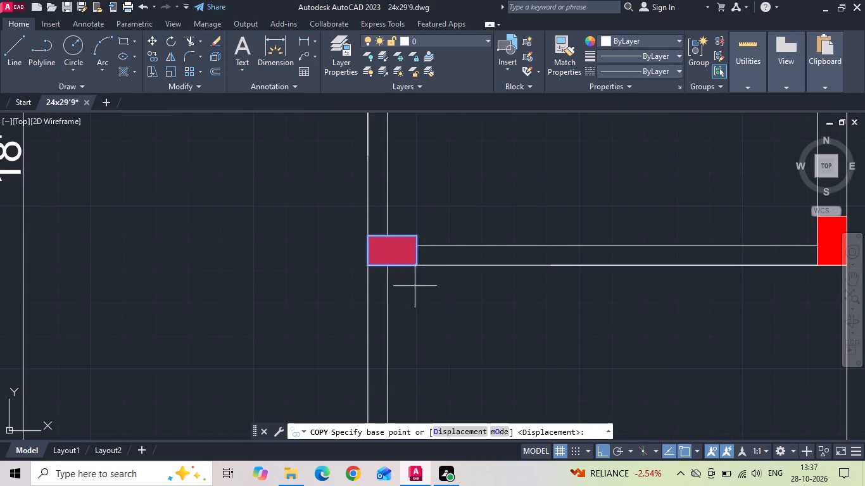
middle_drag(414, 287, 411, 243)
scroll(411, 242, down, 1)
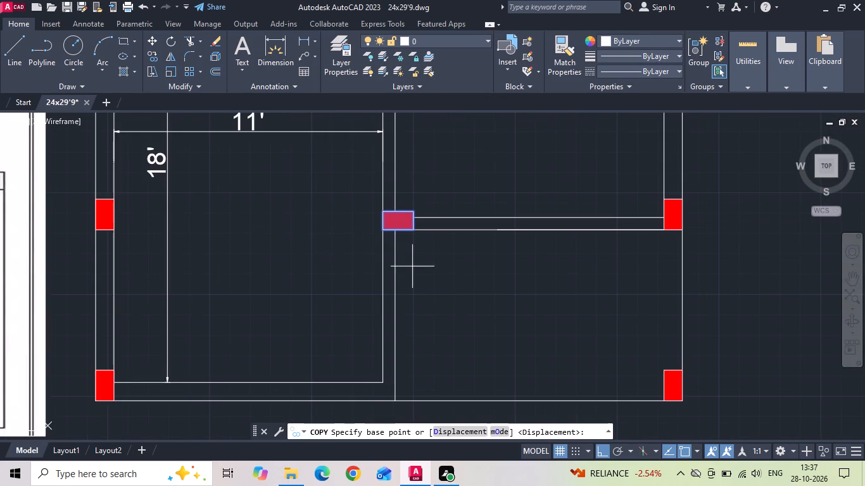
middle_drag(412, 266, 412, 251)
click(410, 214)
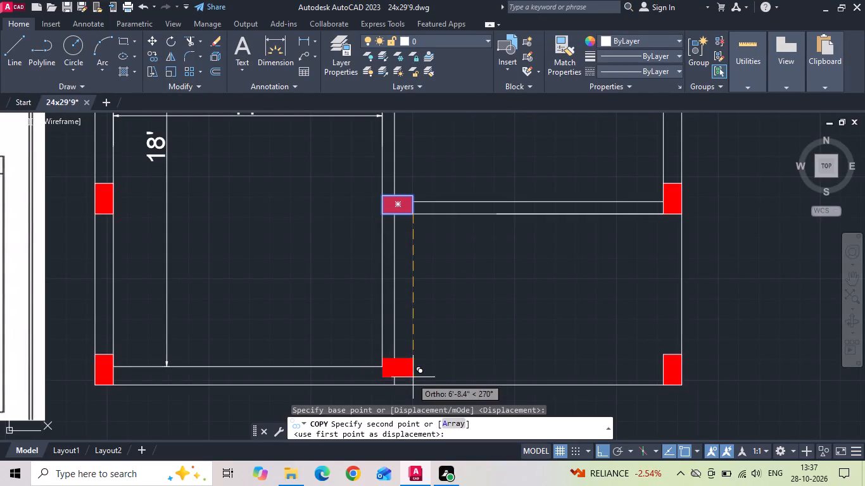
click(396, 383)
key(Escape)
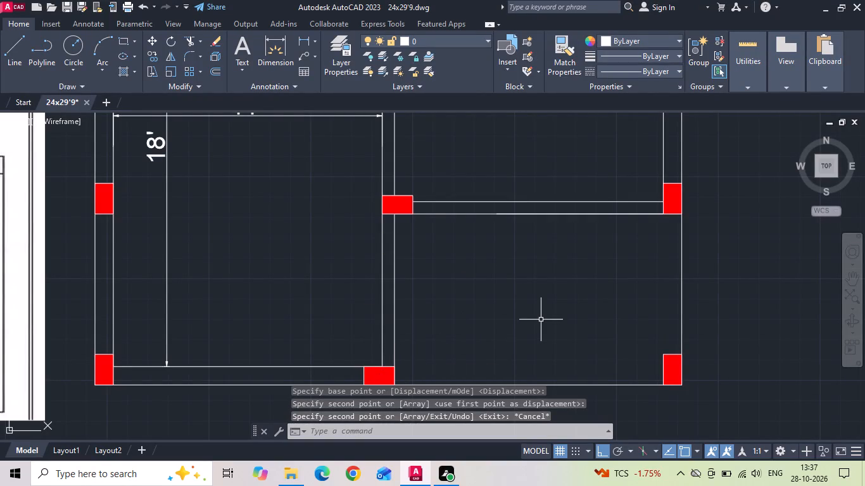
Save the drawing.
scroll(541, 320, down, 2)
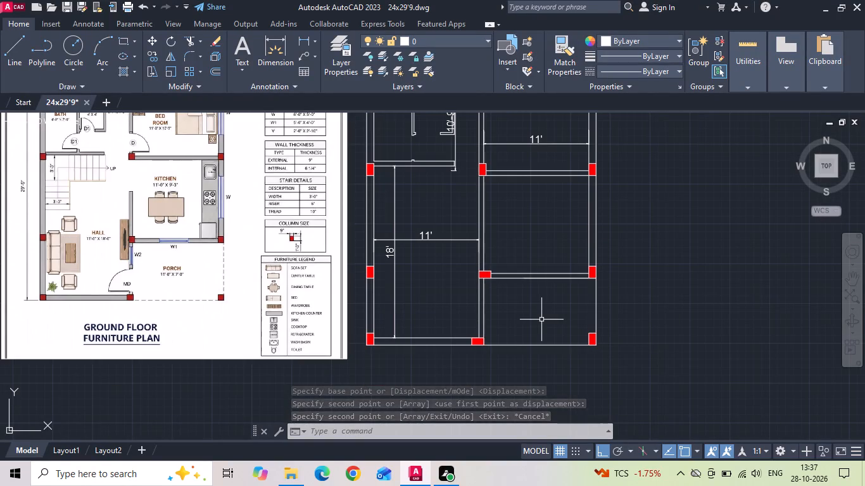
middle_drag(542, 321, 544, 330)
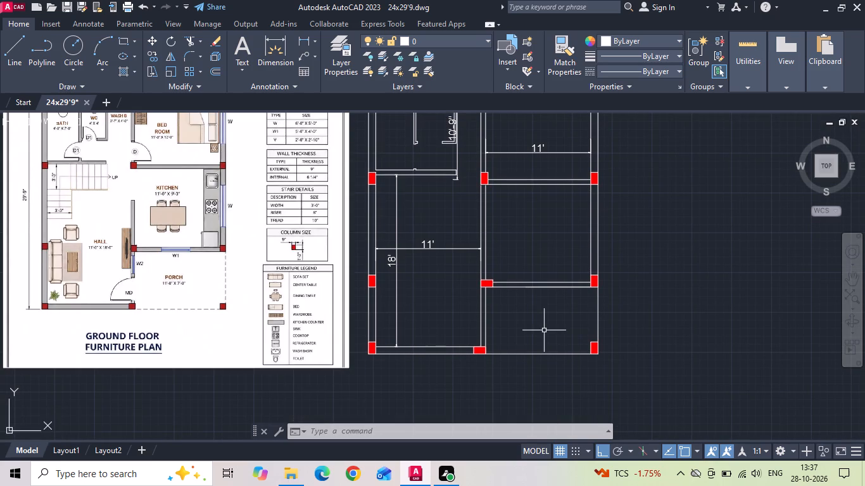
key(ctrl+s)
key(ctrl+s)
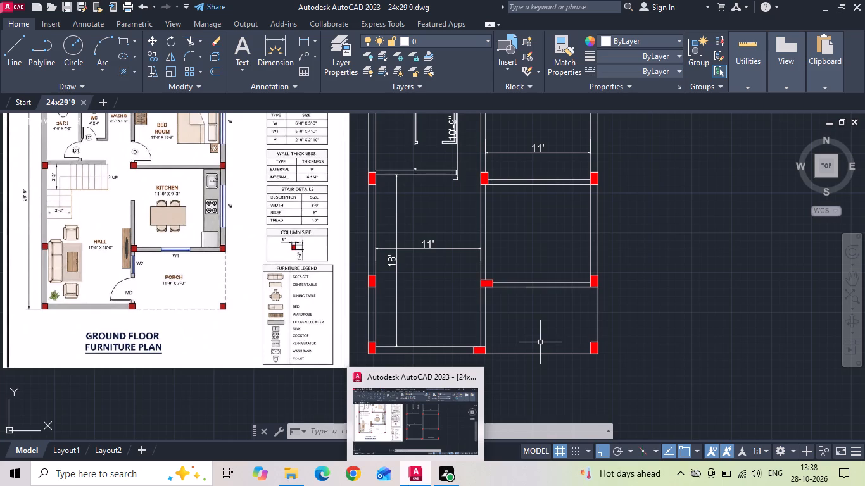
key(ctrl+s)
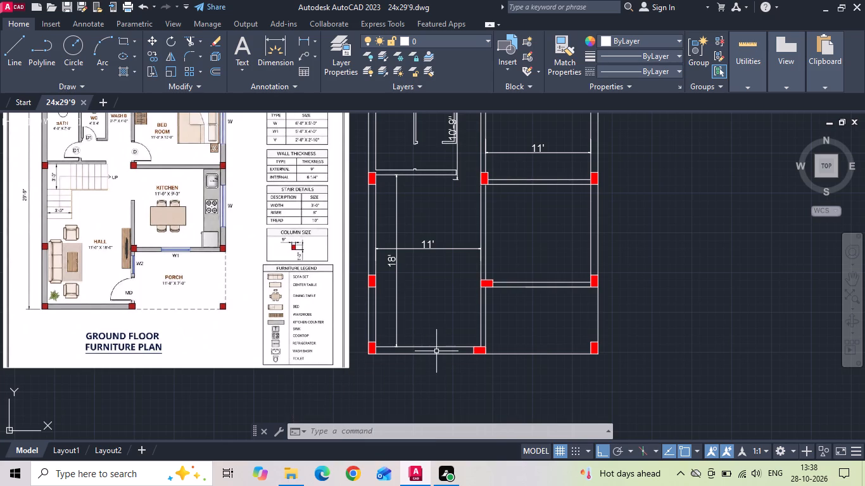
Offset the wash-area wall's bottom line downward and the left outer wall's inner line inward by 3'3" for the stair widths.
scroll(51, 155, up, 2)
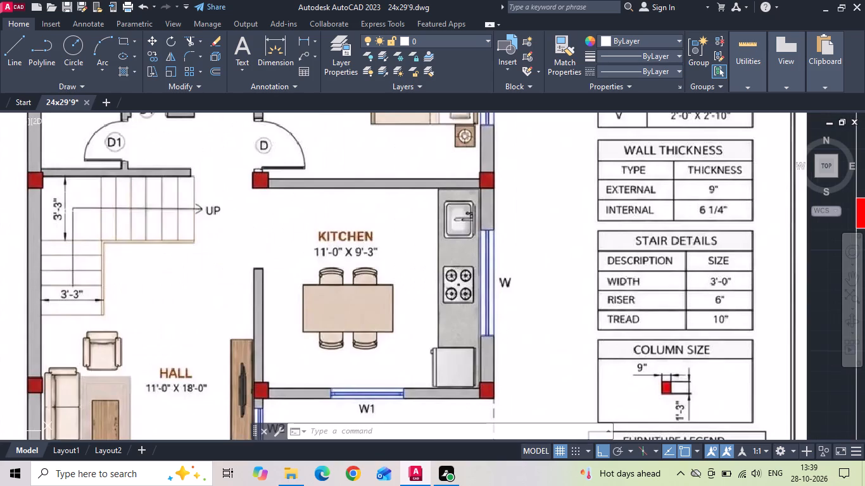
key(o)
key(Return)
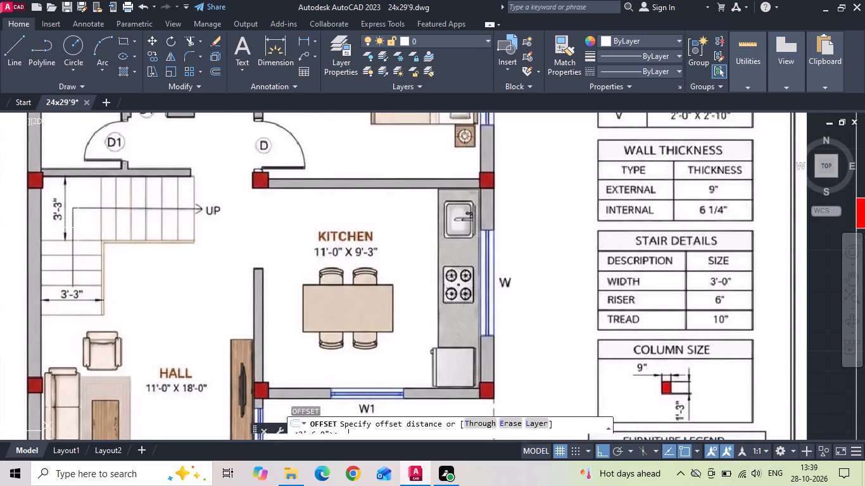
text(3'3)
key(Return)
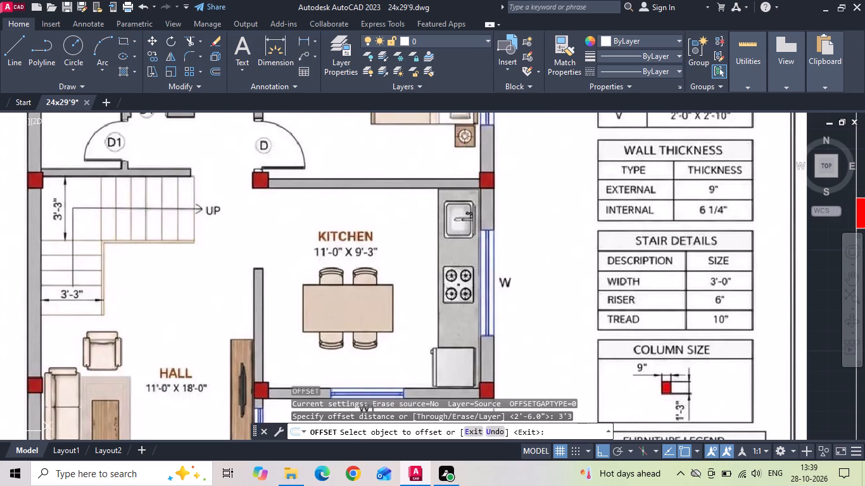
scroll(149, 258, down, 1)
middle_drag(484, 259, 346, 258)
drag(488, 223, 487, 240)
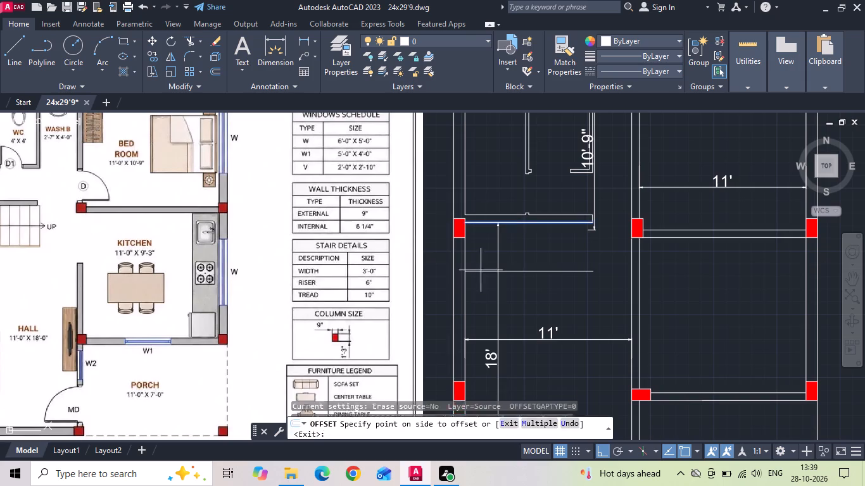
click(479, 282)
drag(464, 297, 473, 294)
click(526, 281)
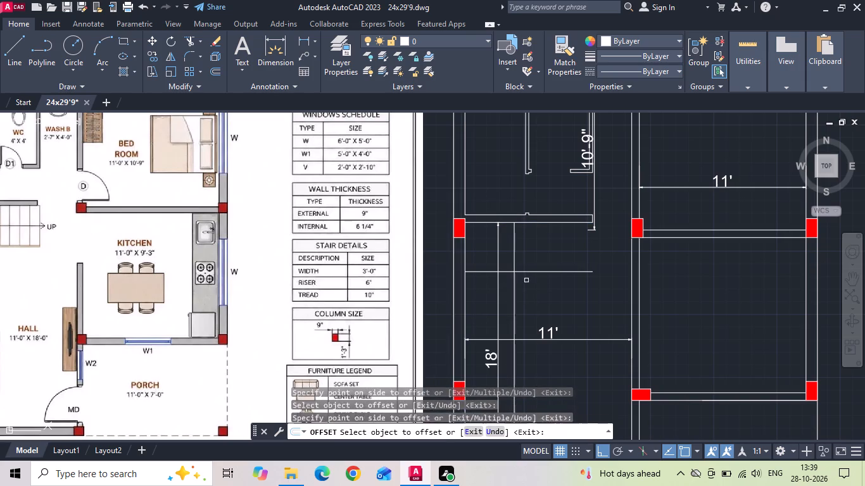
key(Escape)
Delete the hall's 11' and 18' dimensions.
drag(500, 322, 497, 315)
click(489, 294)
drag(585, 318, 576, 340)
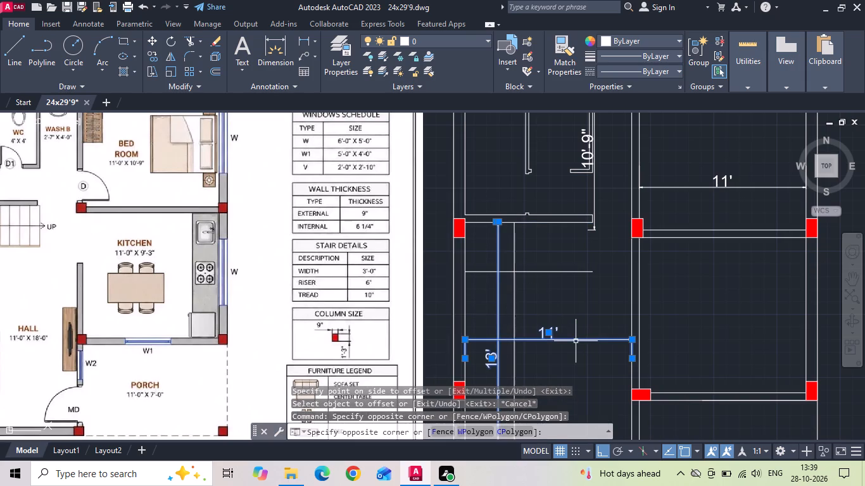
click(576, 341)
key(Delete)
Offset the horizontal stair line downward five times at 10" spacing to form the lower flight's treads.
key(o)
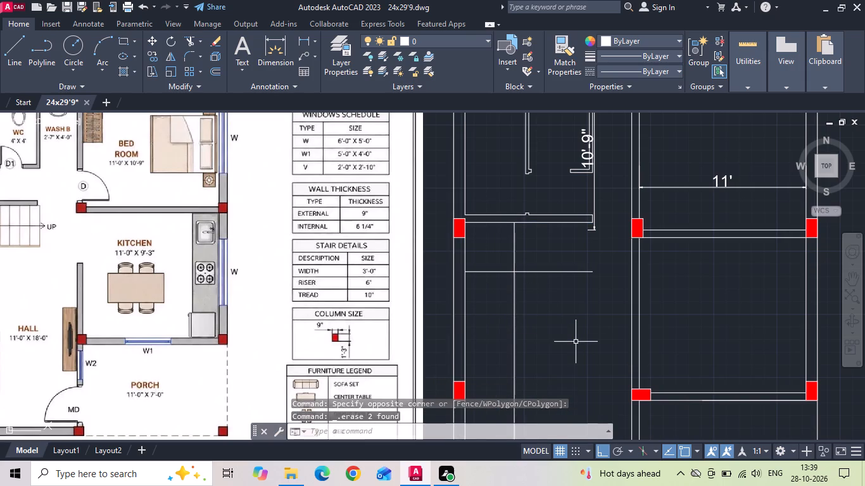
key(Return)
scroll(575, 342, down, 1)
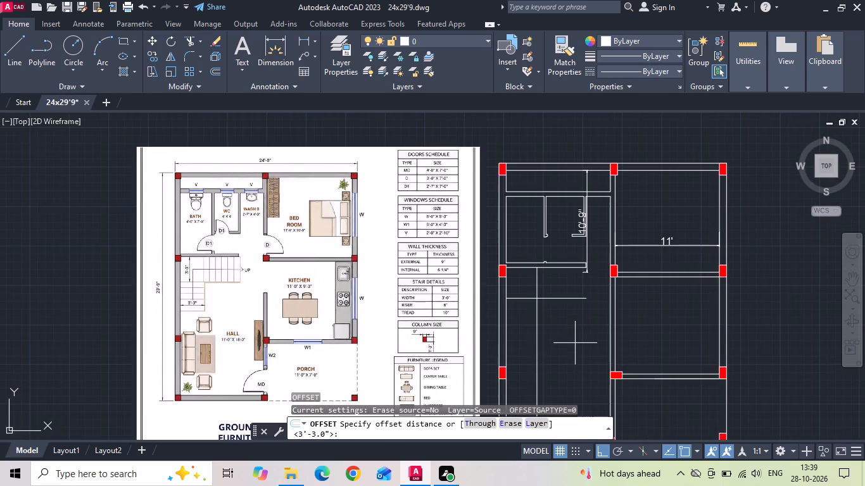
scroll(483, 327, up, 1)
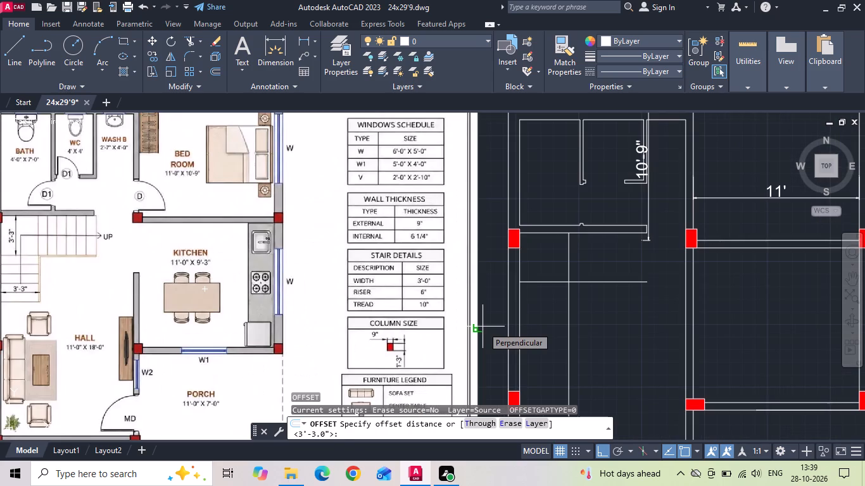
text(10)
key(Return)
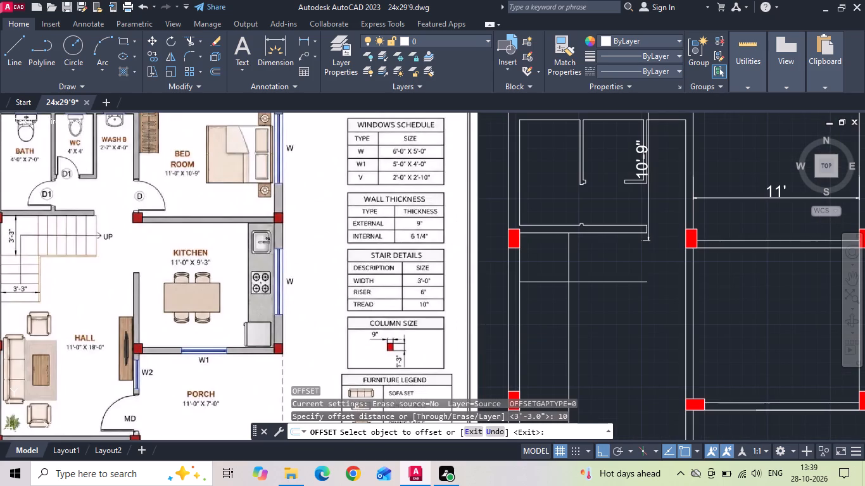
drag(533, 283, 533, 299)
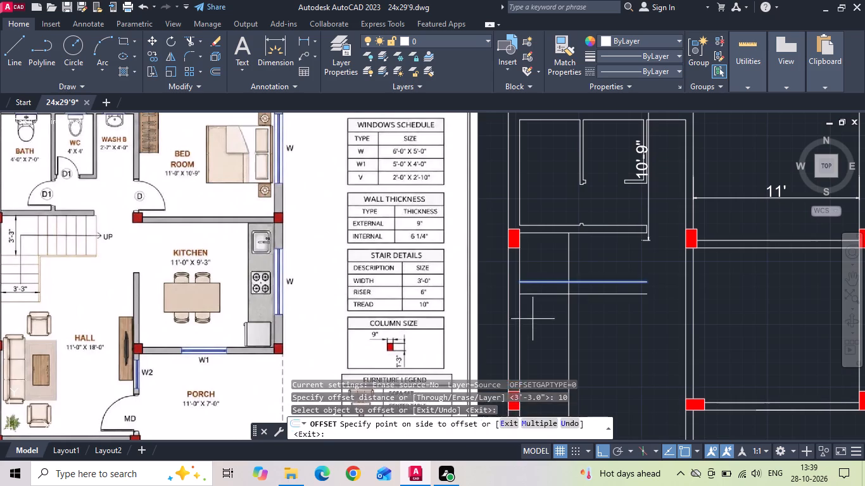
click(533, 319)
drag(542, 295, 542, 315)
click(540, 323)
drag(541, 306, 541, 318)
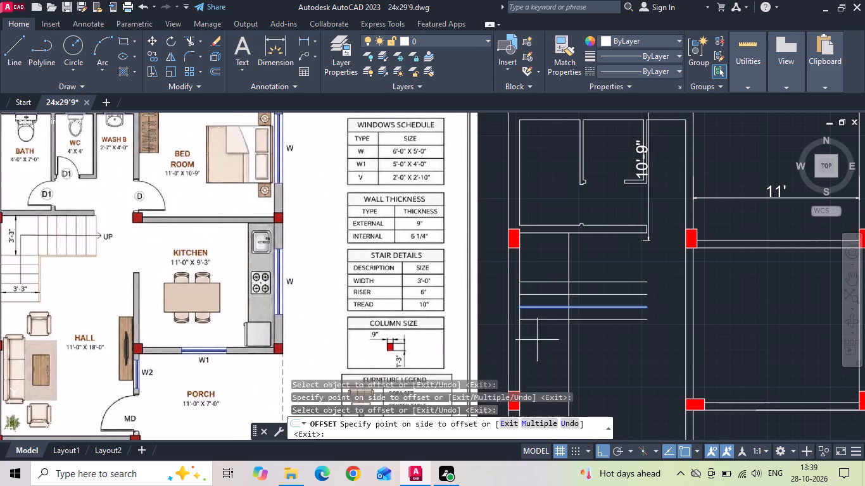
click(535, 349)
drag(540, 320, 541, 338)
click(541, 350)
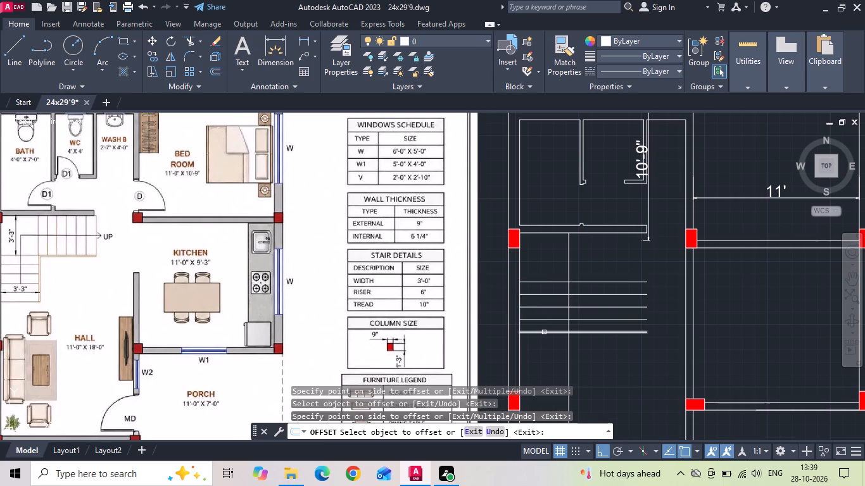
click(544, 332)
click(541, 360)
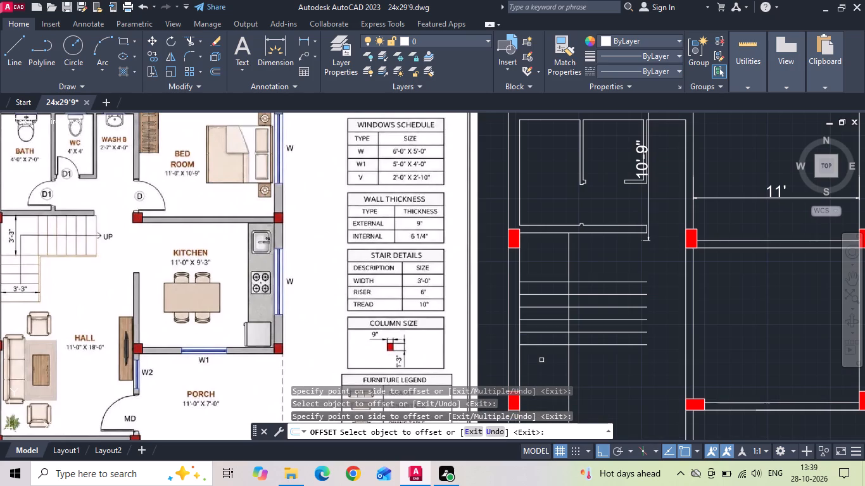
Offset the vertical stair line toward the kitchen six times at 10" spacing to form the upper flight's treads.
click(568, 261)
click(586, 253)
click(583, 263)
click(598, 256)
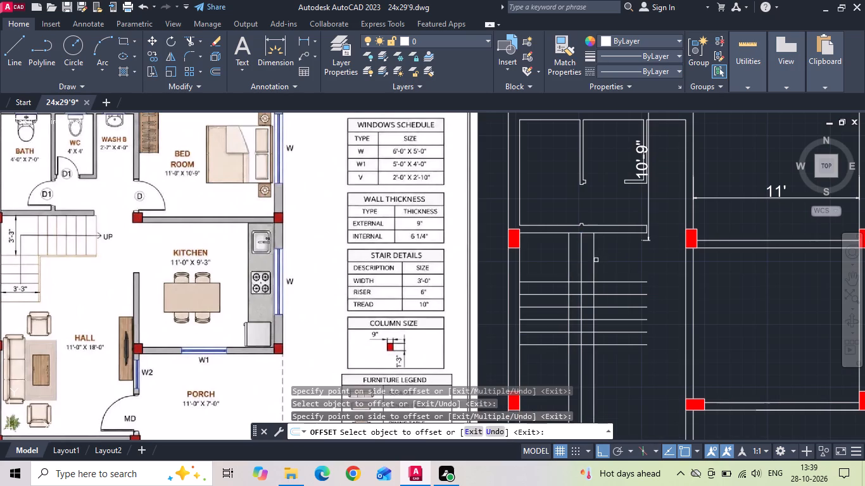
drag(593, 268, 603, 263)
click(604, 263)
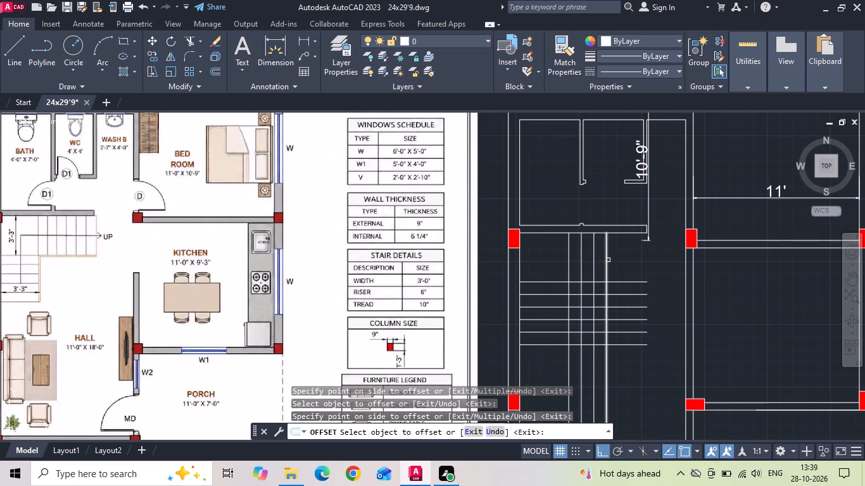
drag(607, 259, 619, 253)
click(631, 248)
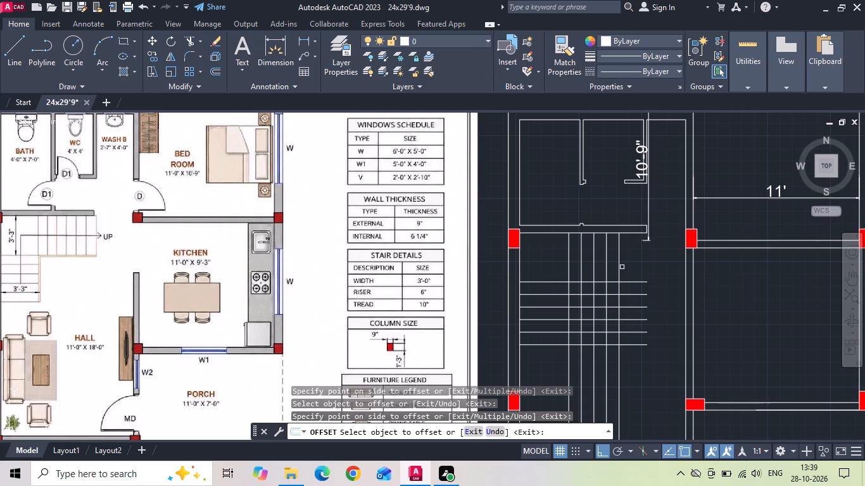
drag(621, 268, 626, 265)
click(630, 262)
click(631, 263)
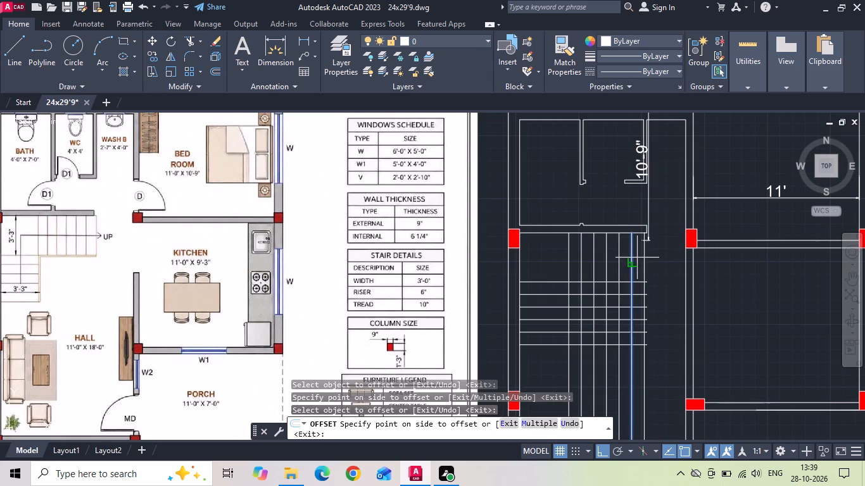
click(641, 258)
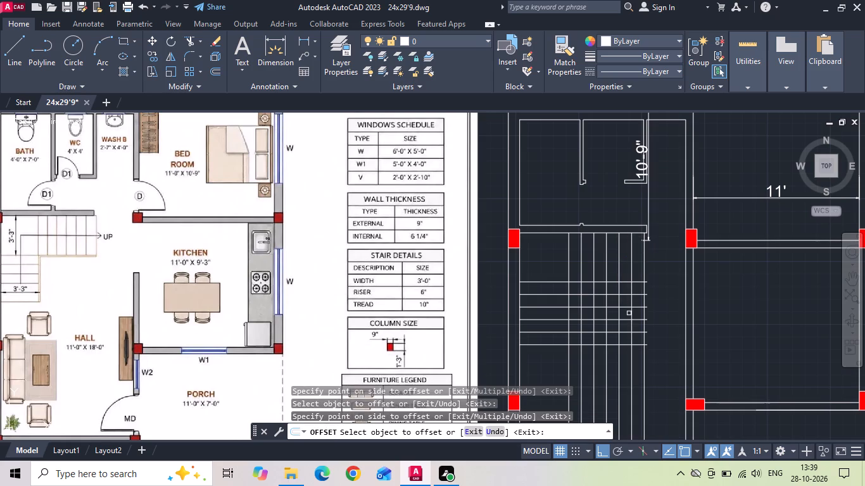
key(Escape)
Trim the tread lines below the lowest tread, between the two flights and past the upper flight's end to shape the L-shaped stair.
text(tr)
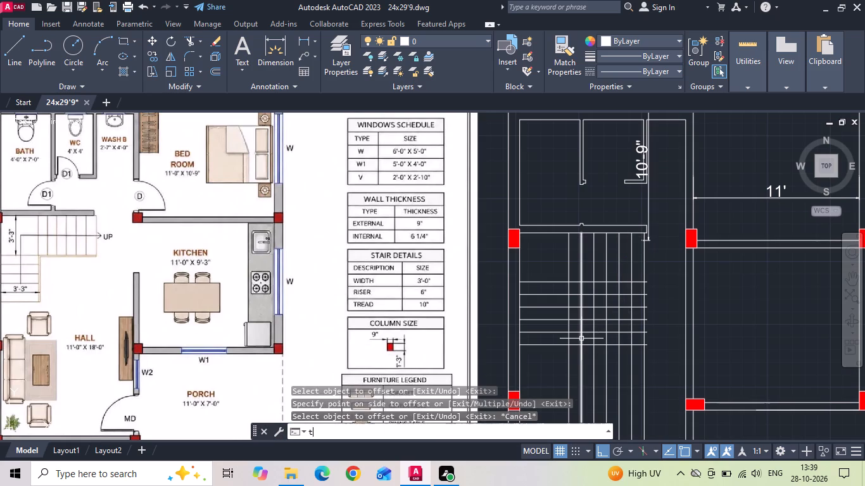
key(space)
key(space)
drag(549, 375, 616, 363)
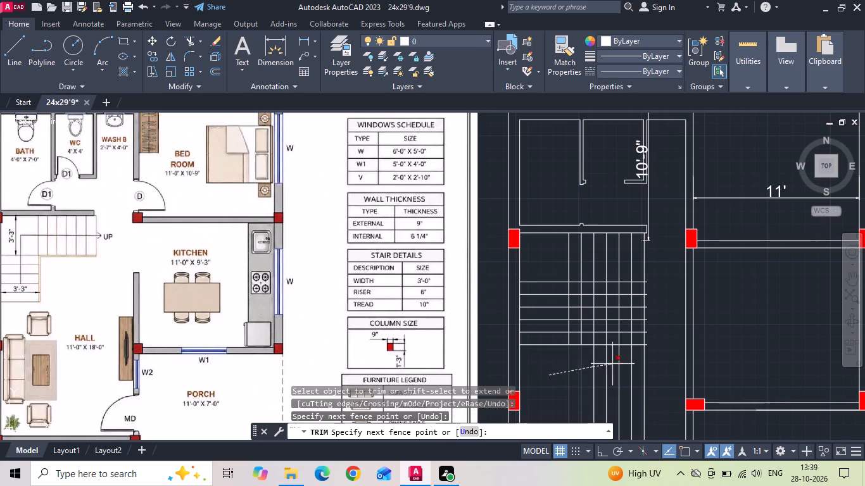
drag(616, 363, 657, 355)
click(654, 290)
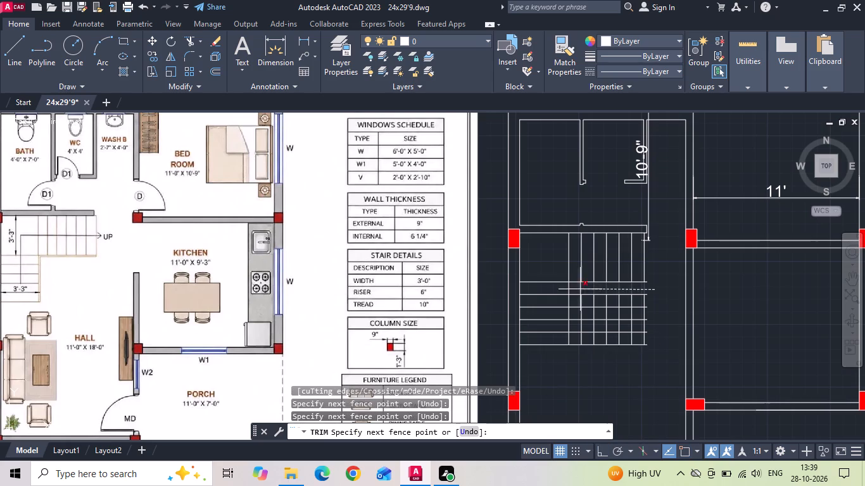
click(575, 287)
click(575, 290)
click(577, 368)
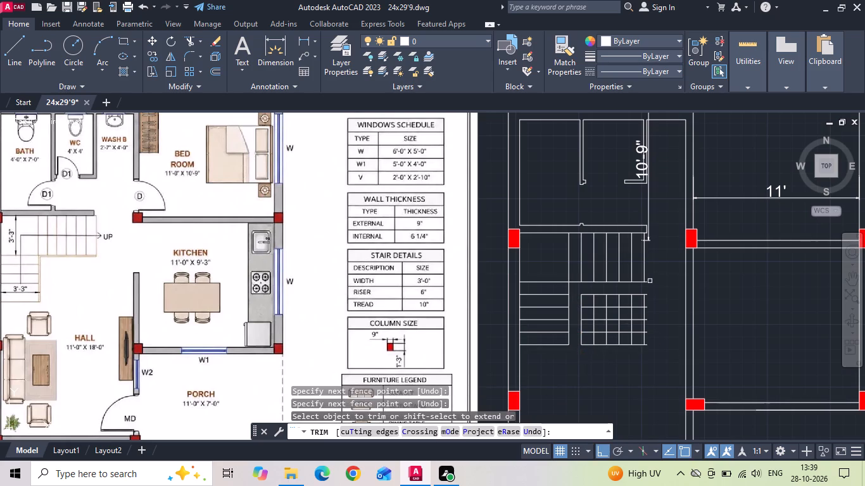
click(648, 282)
key(Escape)
Erase the leftover grid of crossing lines in the stair's inner corner.
drag(659, 294, 654, 311)
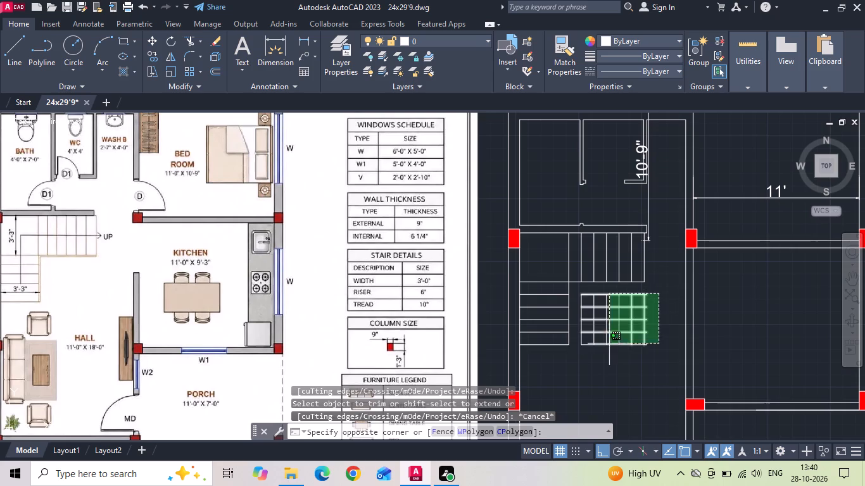
click(582, 367)
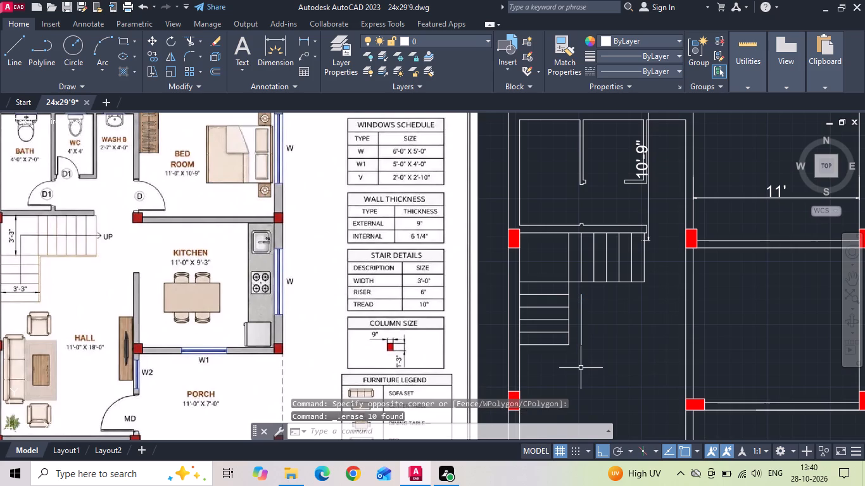
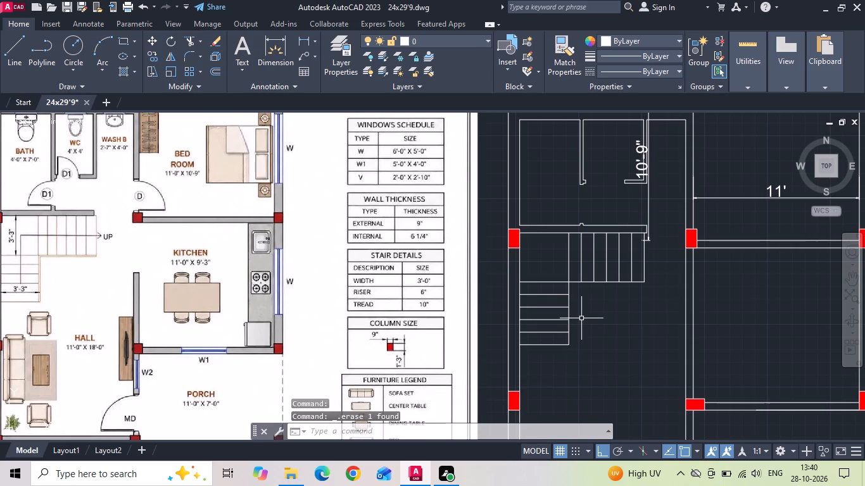
Save the drawing with the L-shaped staircase under its existing file name.
key(ctrl+s)
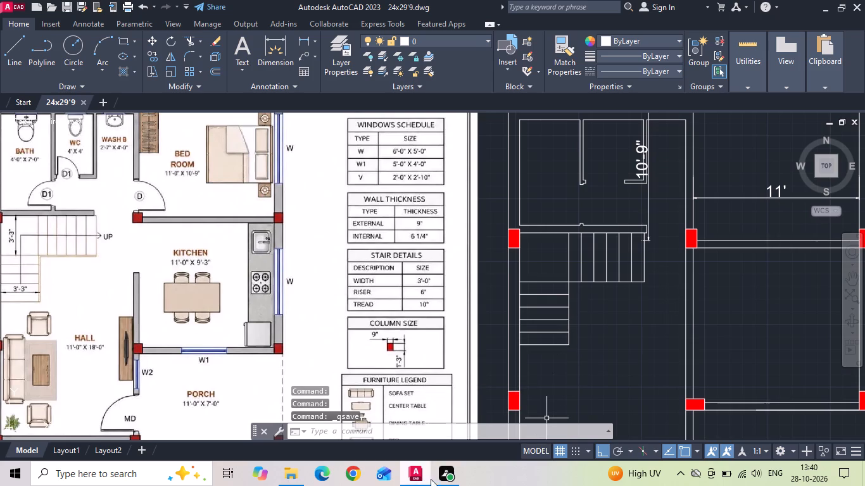
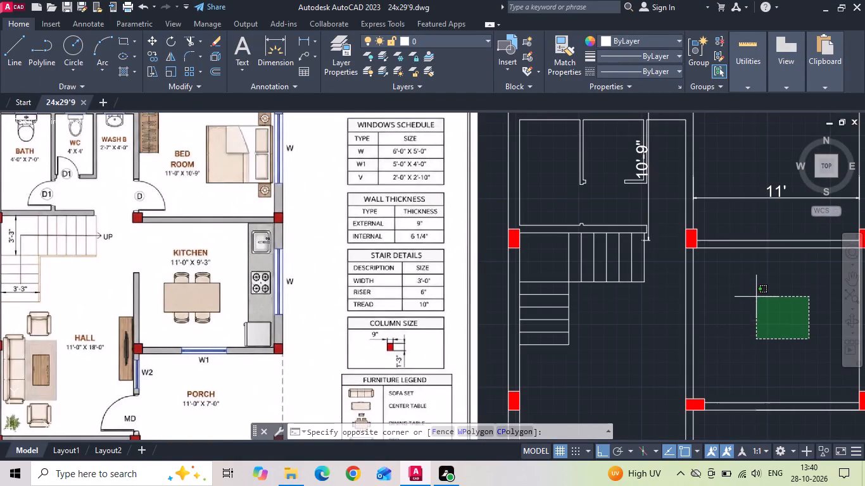
Delete the vertical 10'-9" dimension beside the toilet block above the staircase.
key(Escape)
drag(650, 204, 643, 204)
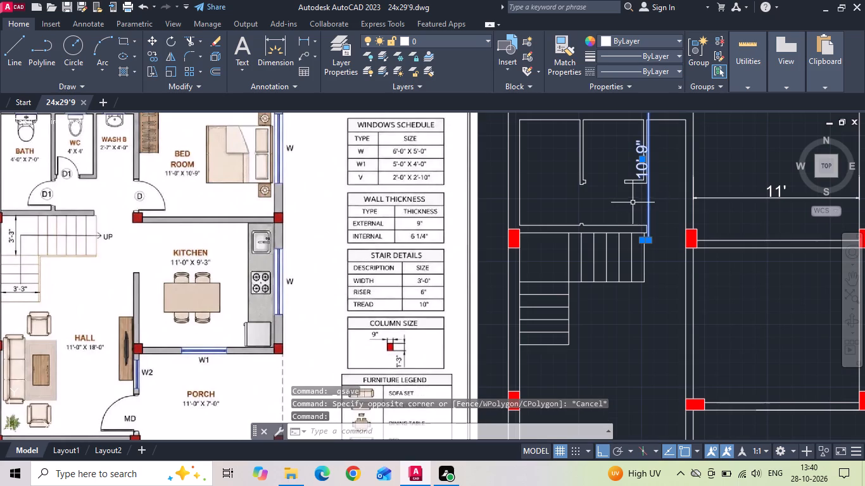
click(633, 202)
key(Delete)
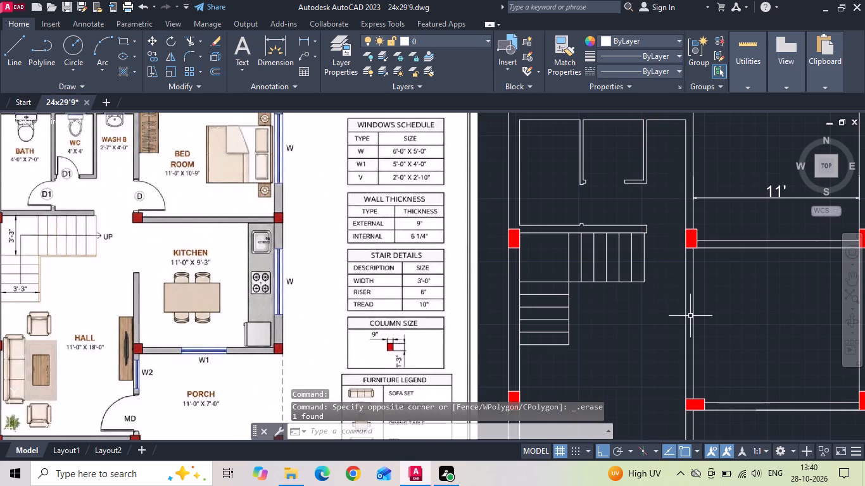
Offset the lower line of the wall between bedroom and kitchen 4' down into the kitchen.
middle_drag(679, 317, 456, 317)
text(o 4')
key(Return)
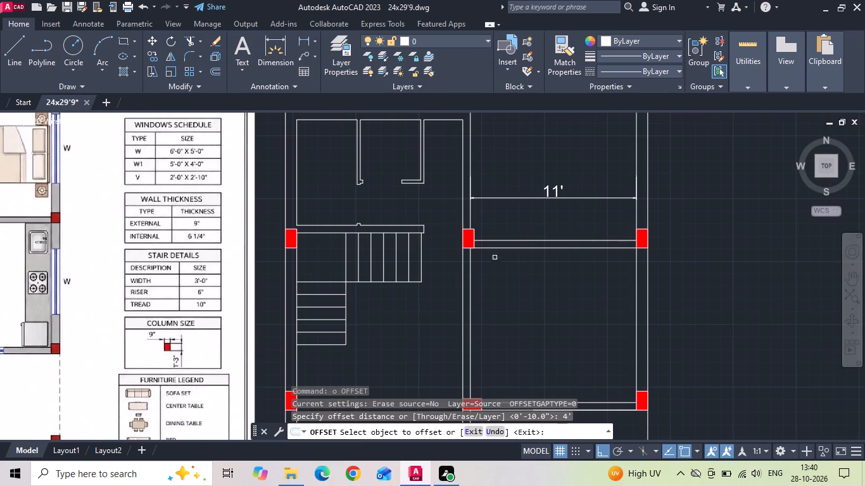
click(498, 249)
middle_drag(498, 309, 524, 246)
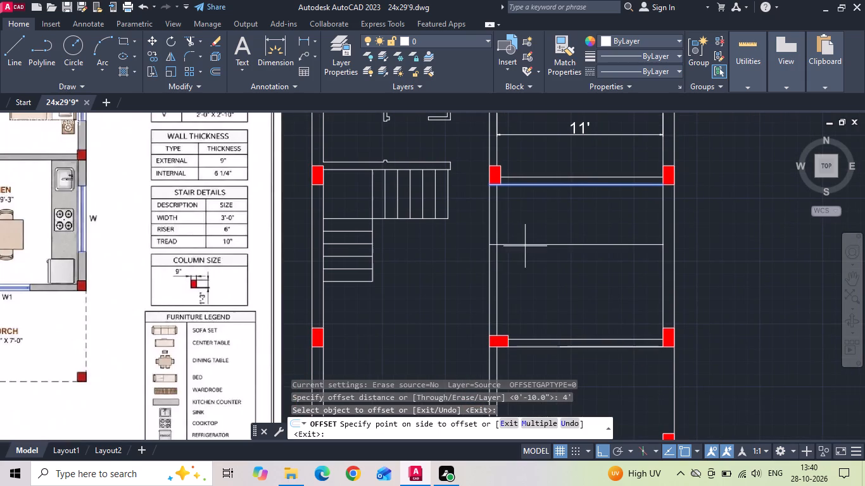
click(524, 253)
Trim the hall-kitchen wall between the column and the offset line, plus the line's excess, leaving a 4' kitchen opening.
text(tr)
key(space)
drag(480, 228, 573, 258)
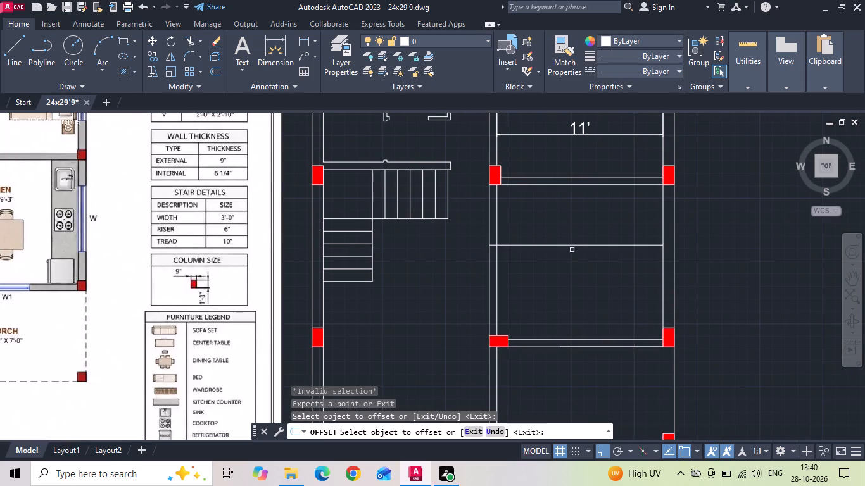
drag(573, 258, 573, 260)
click(567, 242)
click(558, 255)
key(Escape)
text(tr)
key(space)
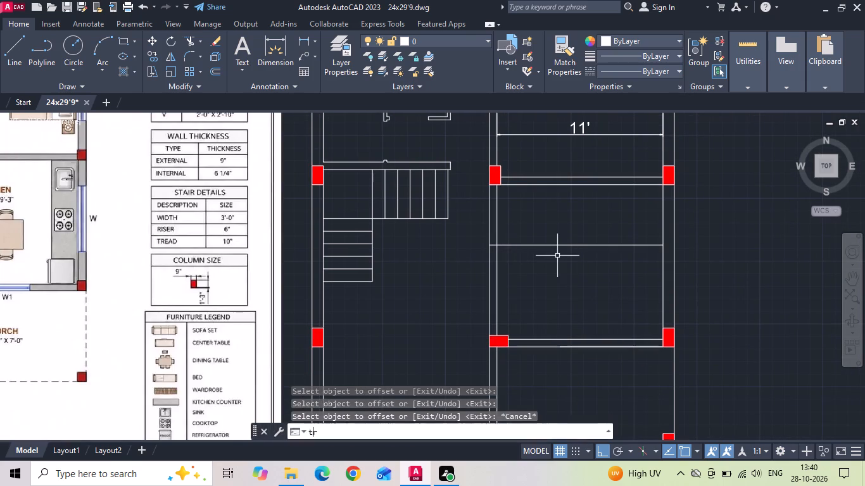
drag(553, 265, 553, 218)
drag(541, 224, 469, 230)
scroll(553, 254, down, 1)
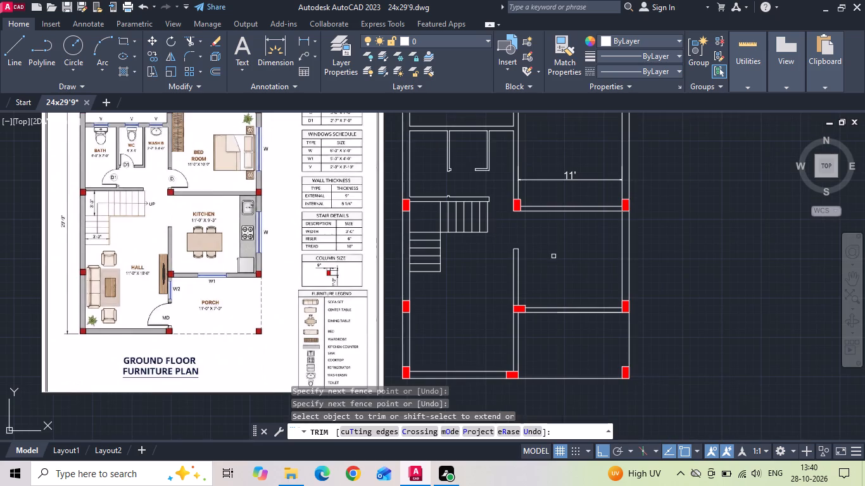
key(Escape)
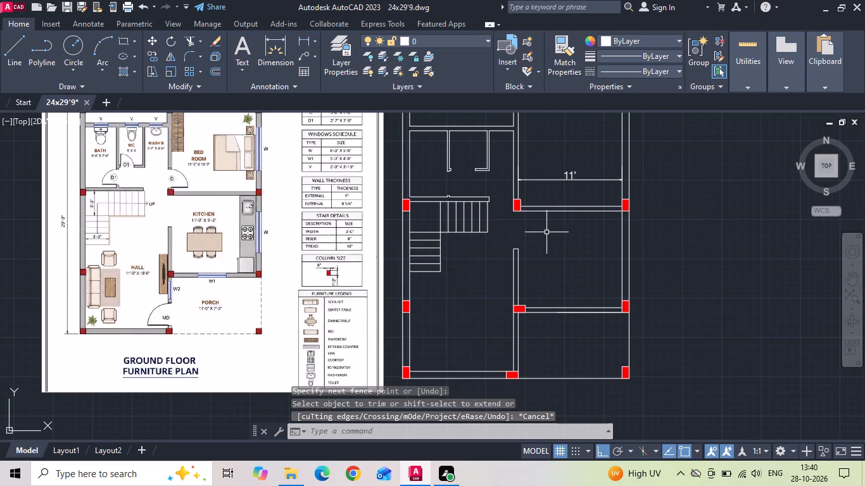
key(Escape)
Examine the doors schedule and the bedroom door's position in the reference plan.
middle_drag(548, 241, 552, 258)
scroll(317, 155, up, 1)
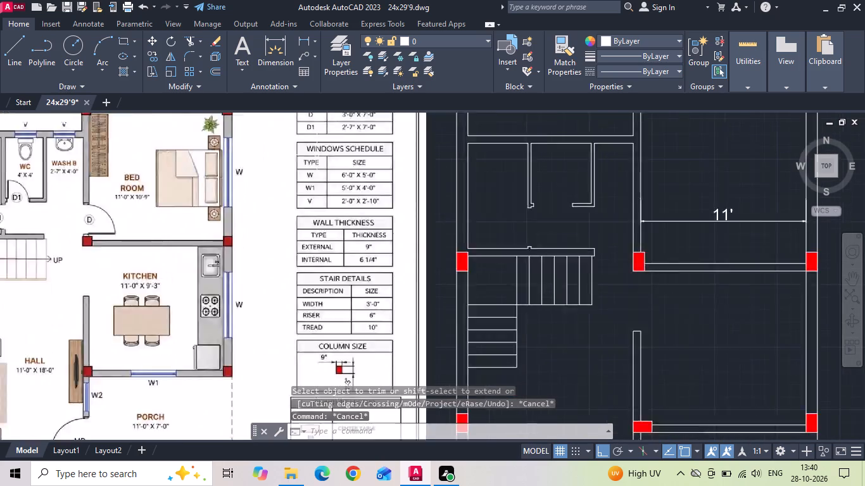
scroll(317, 155, up, 1)
middle_drag(320, 256, 330, 363)
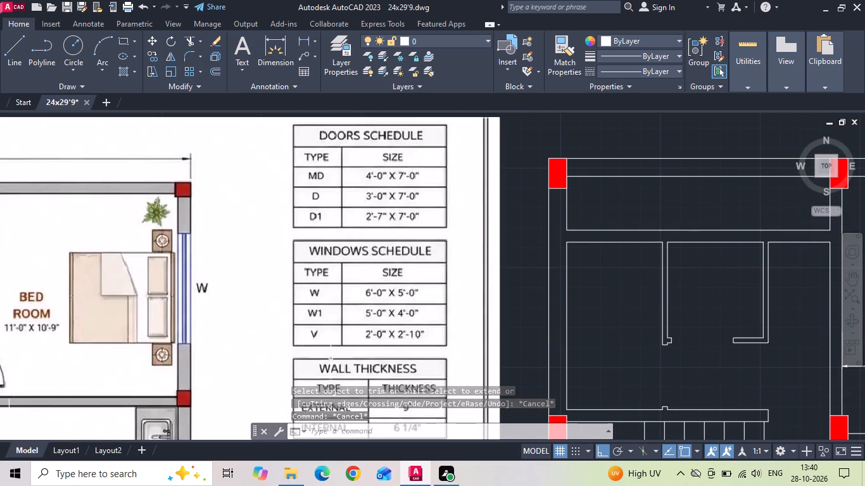
scroll(389, 242, down, 2)
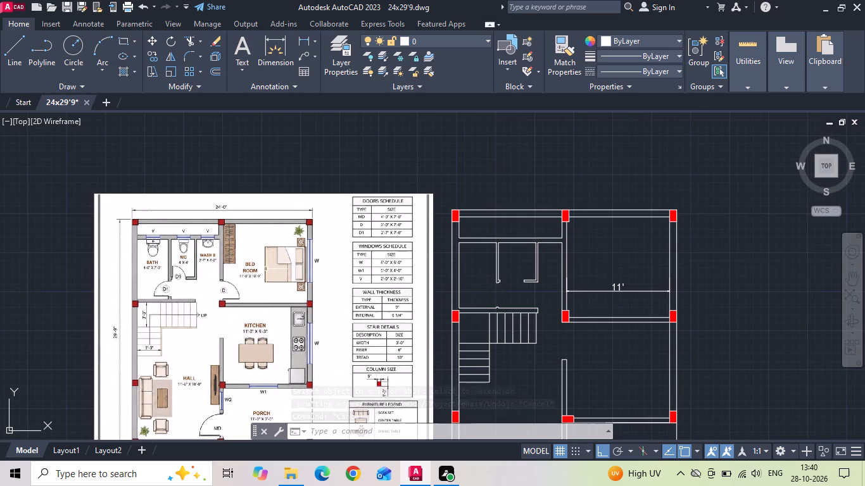
scroll(207, 296, up, 2)
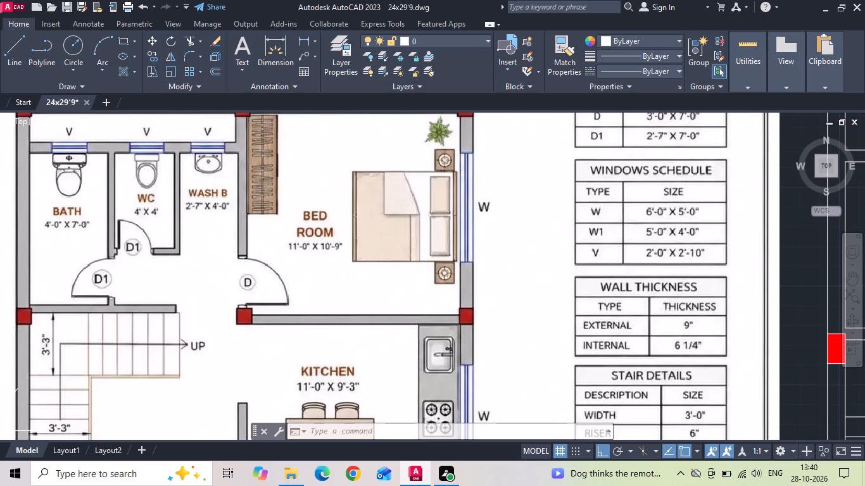
scroll(205, 296, down, 2)
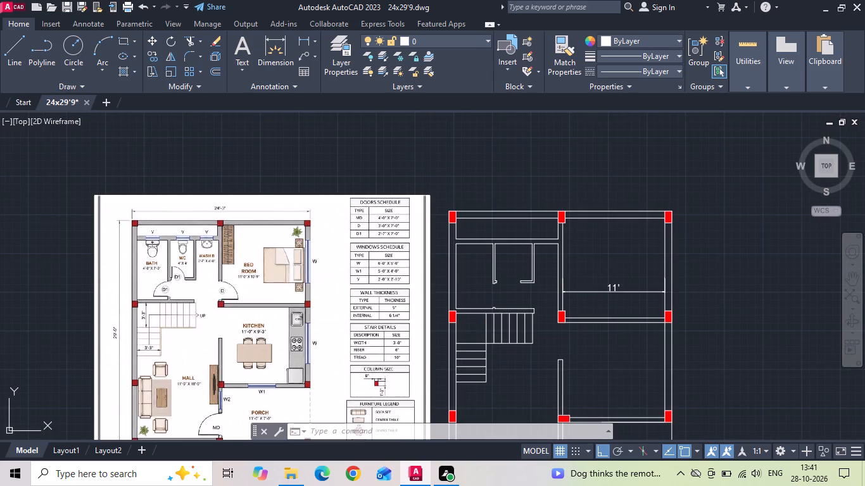
scroll(578, 305, up, 1)
middle_click(579, 322)
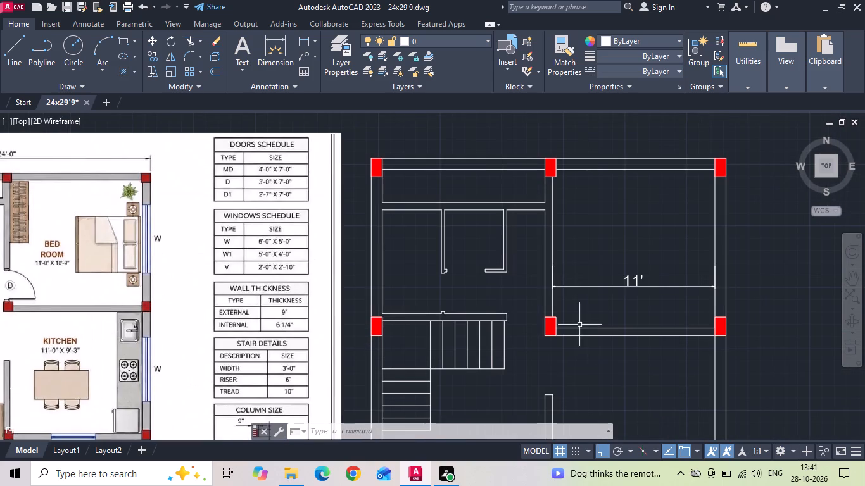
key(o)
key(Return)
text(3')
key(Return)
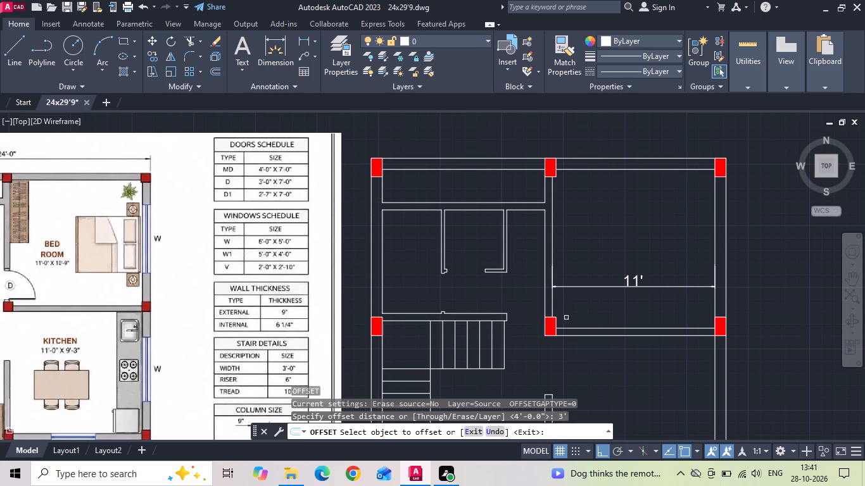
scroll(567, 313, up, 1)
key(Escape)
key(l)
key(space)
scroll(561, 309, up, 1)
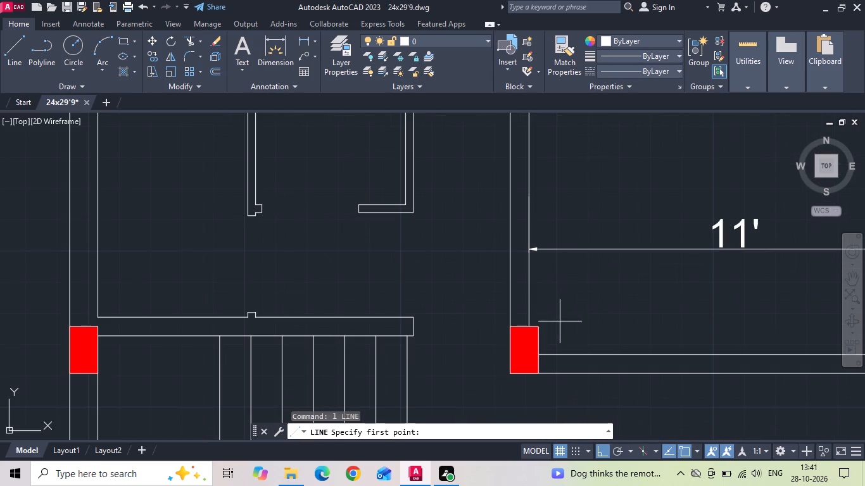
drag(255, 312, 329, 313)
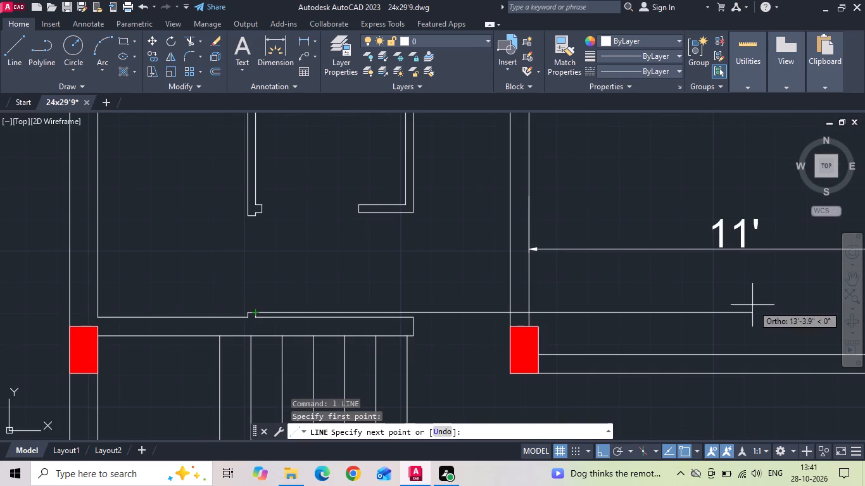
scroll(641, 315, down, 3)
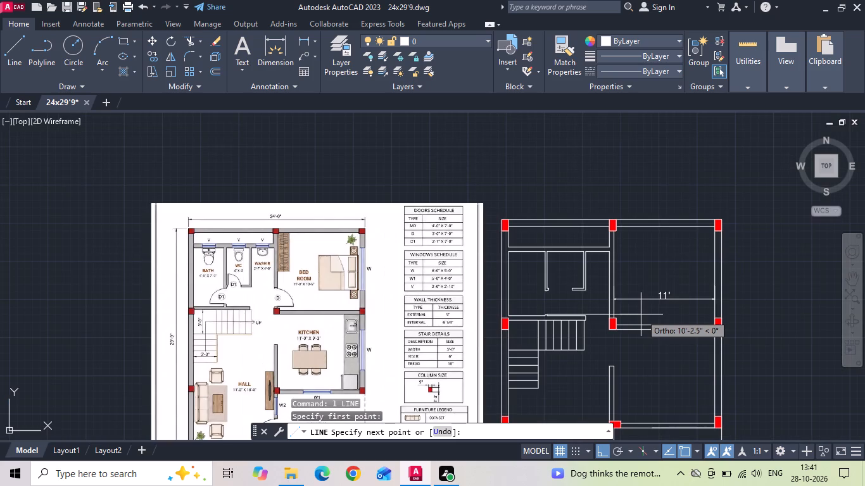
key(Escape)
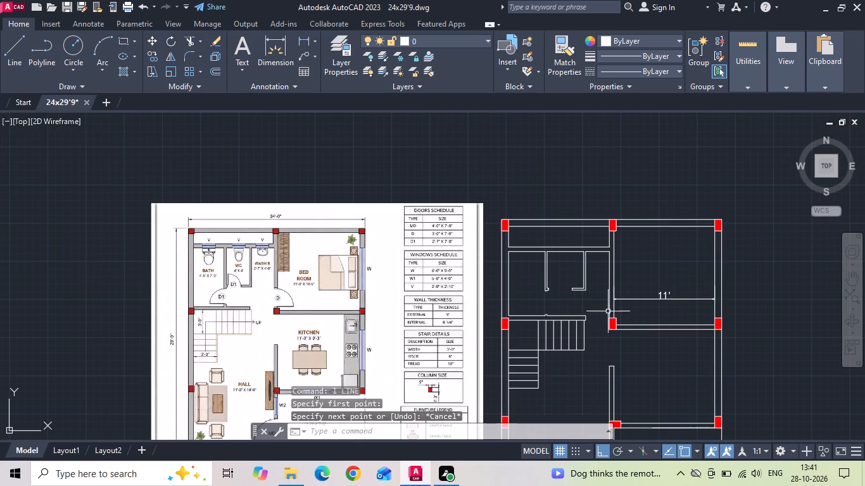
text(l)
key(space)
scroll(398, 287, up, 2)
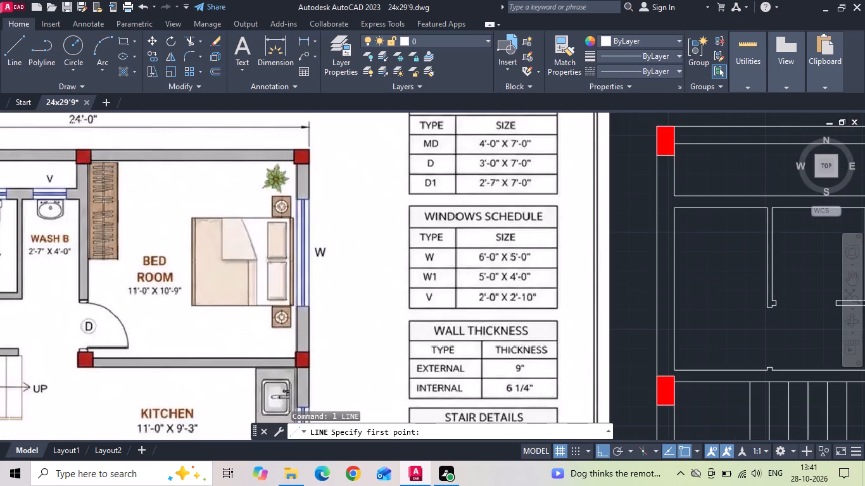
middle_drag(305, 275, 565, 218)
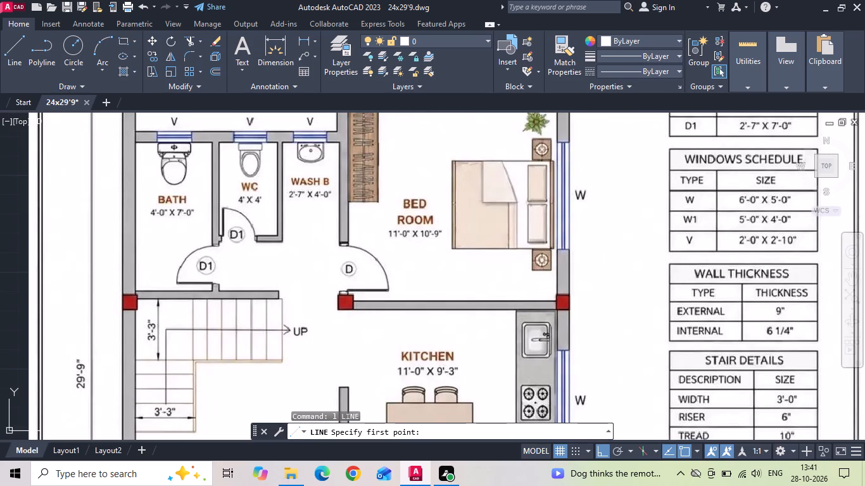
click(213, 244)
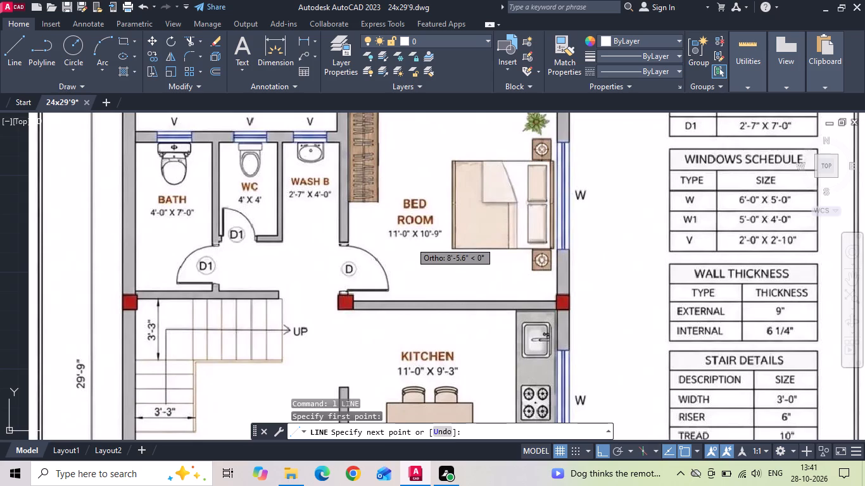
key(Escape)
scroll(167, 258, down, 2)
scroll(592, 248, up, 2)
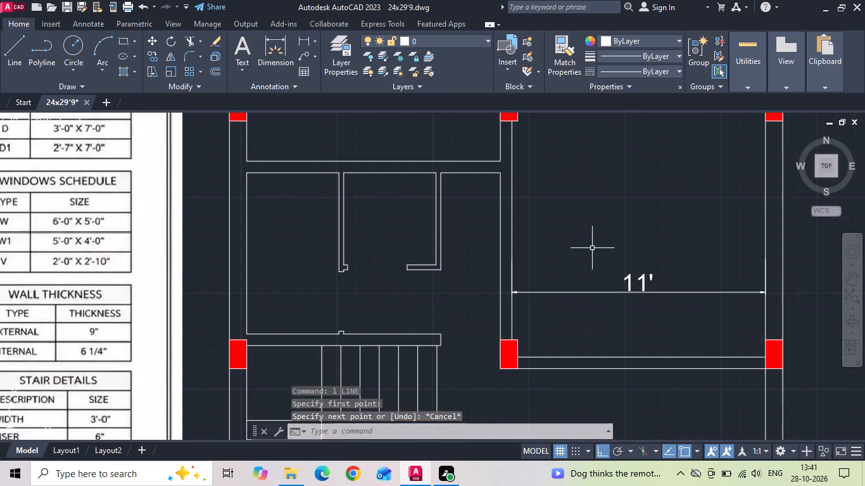
Draw a horizontal line from the WC wall's lower outer corner across the bedroom's door-side wall.
key(l)
key(space)
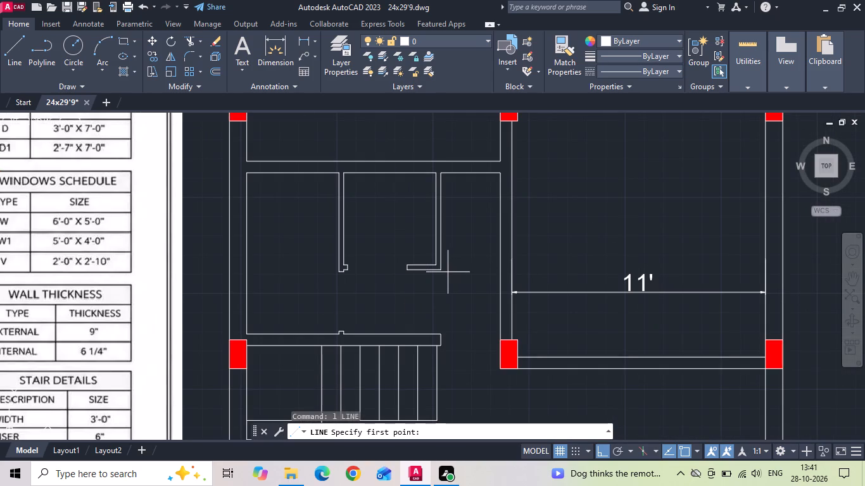
drag(446, 271, 460, 271)
click(550, 268)
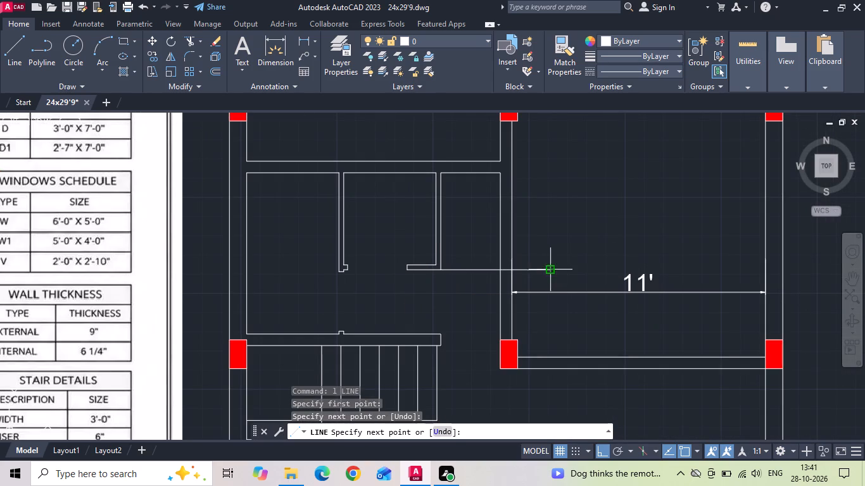
key(Escape)
Measure the distance along the bedroom wall from the new line down to the column's top corner.
click(301, 39)
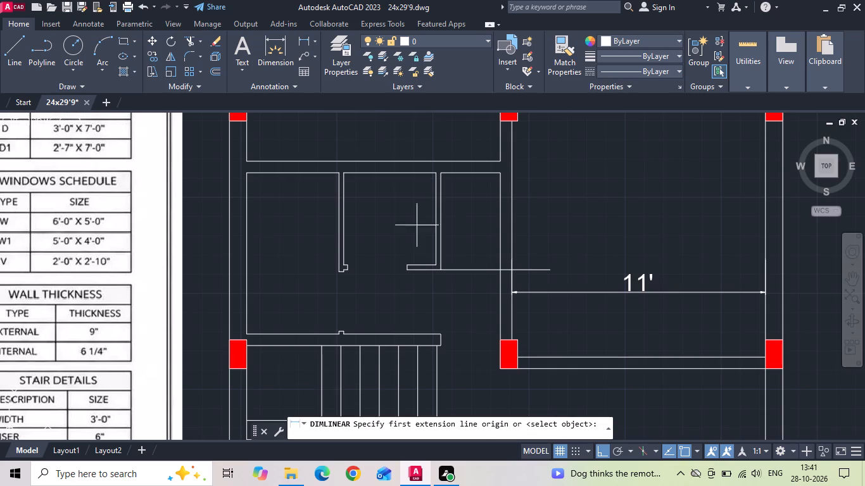
scroll(497, 277, up, 1)
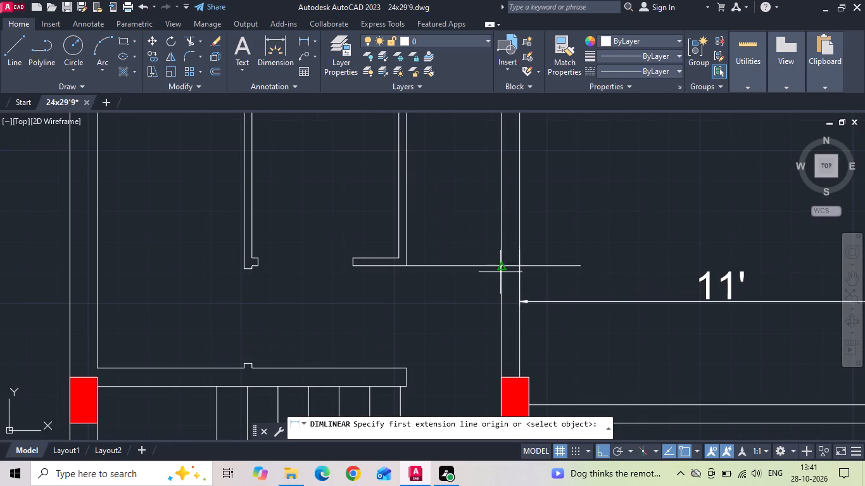
scroll(491, 287, up, 2)
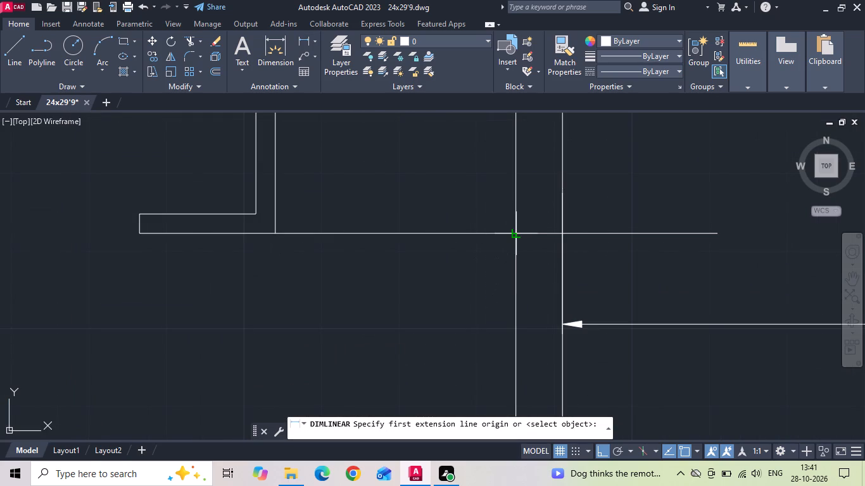
click(517, 233)
scroll(515, 241, down, 1)
middle_drag(517, 346, 516, 257)
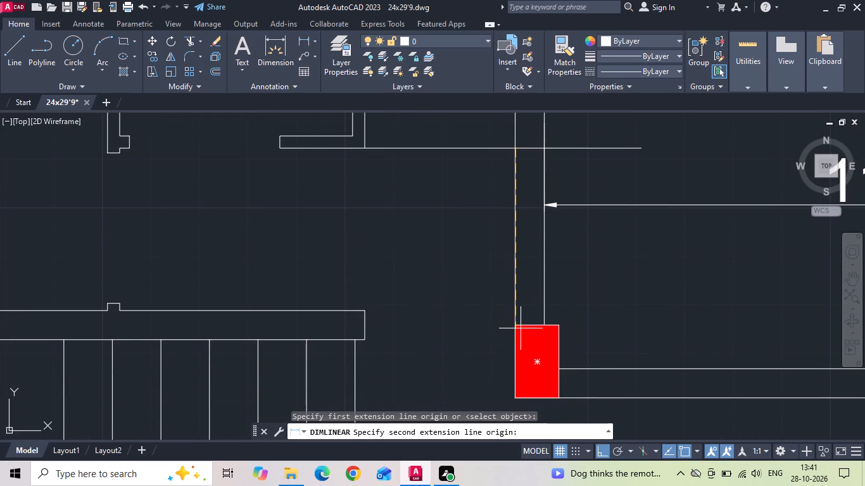
click(516, 323)
key(Escape)
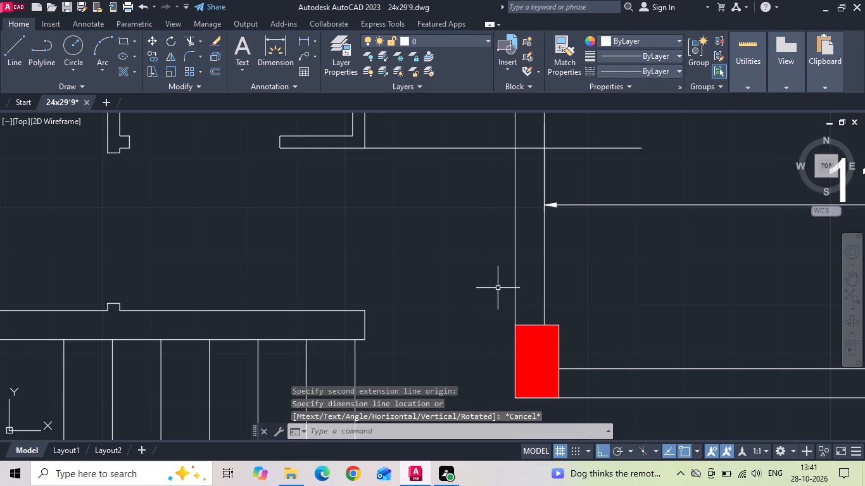
Copy the horizontal line 3' straight down to mark the other side of the bedroom door opening.
drag(594, 177, 593, 167)
click(586, 142)
right_click(586, 142)
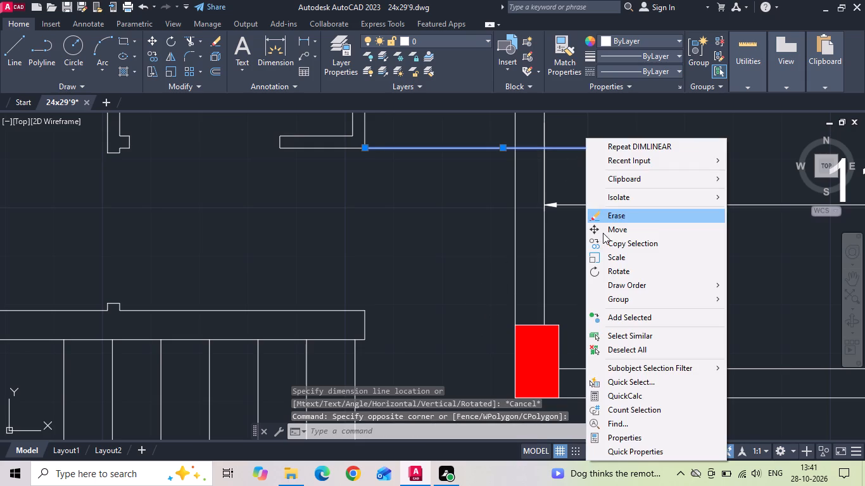
click(605, 244)
drag(613, 259, 616, 282)
key(3)
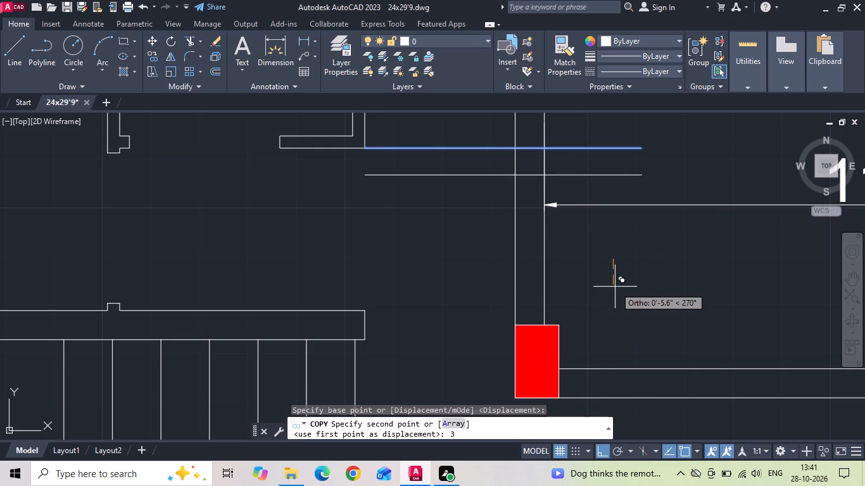
key(apostrophe)
key(Return)
key(Escape)
Trim the bedroom wall between the two horizontal lines and their projecting ends to form the 3' door opening.
text(tr)
key(space)
key(space)
scroll(488, 329, down, 1)
drag(476, 344, 476, 209)
drag(484, 280, 580, 297)
drag(564, 203, 564, 225)
click(546, 325)
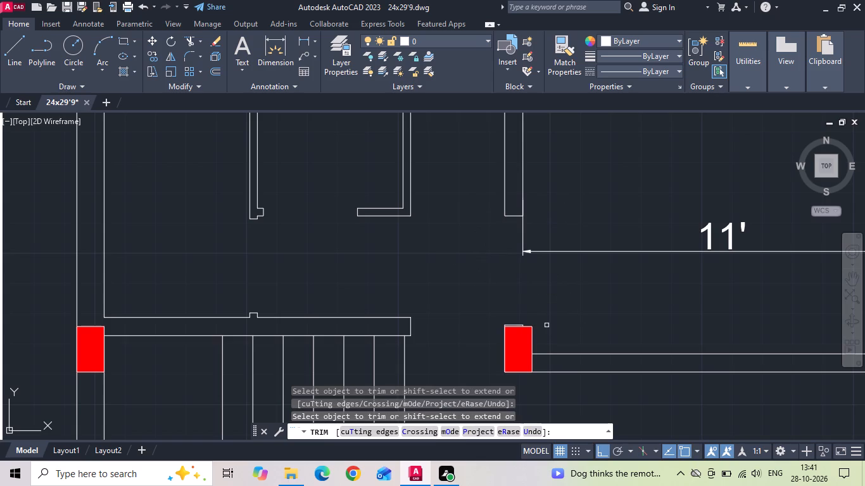
key(Escape)
Delete the 11' dimension inside the bedroom.
drag(604, 223, 585, 279)
click(579, 289)
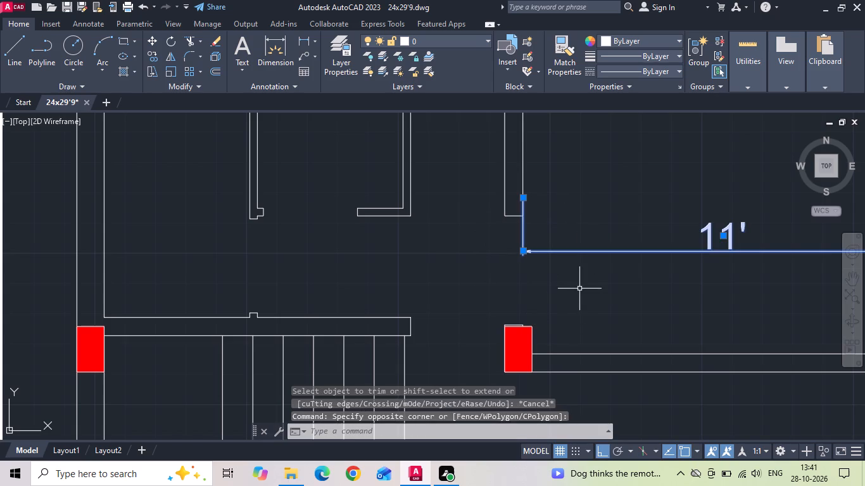
key(Delete)
scroll(562, 265, down, 2)
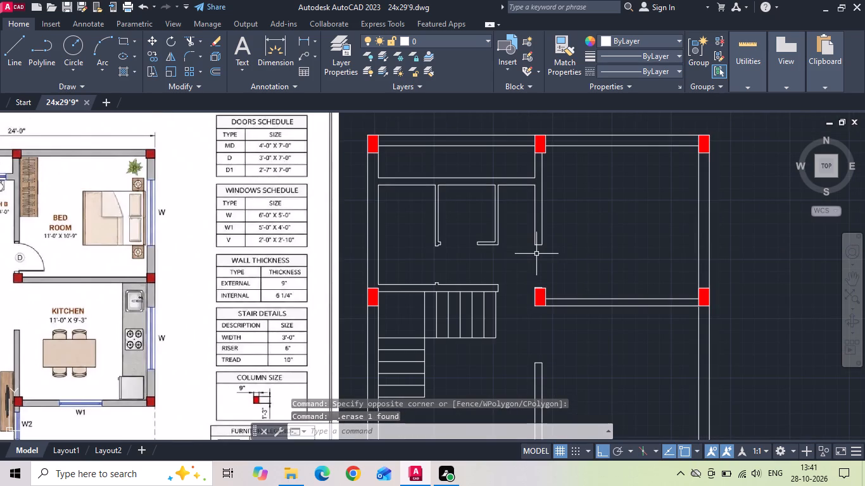
Offset the inner face line of the hall's bottom wall 6" upward into the hall.
scroll(536, 254, down, 1)
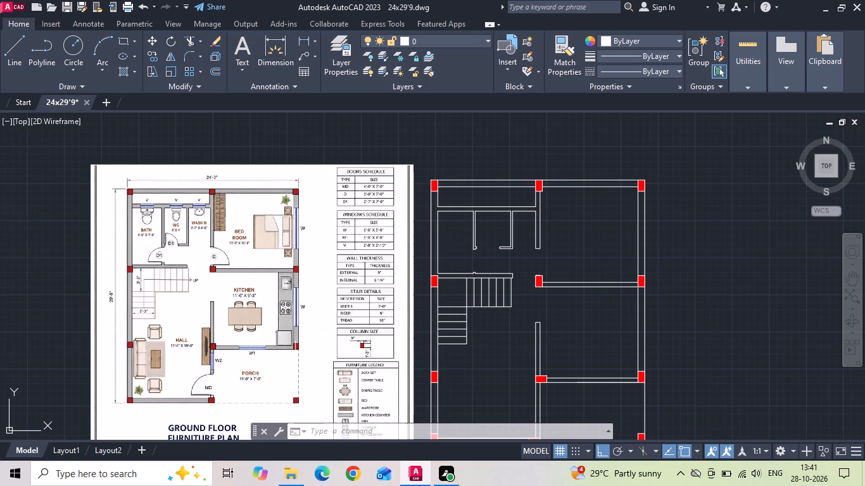
middle_drag(298, 357, 305, 268)
scroll(201, 308, up, 2)
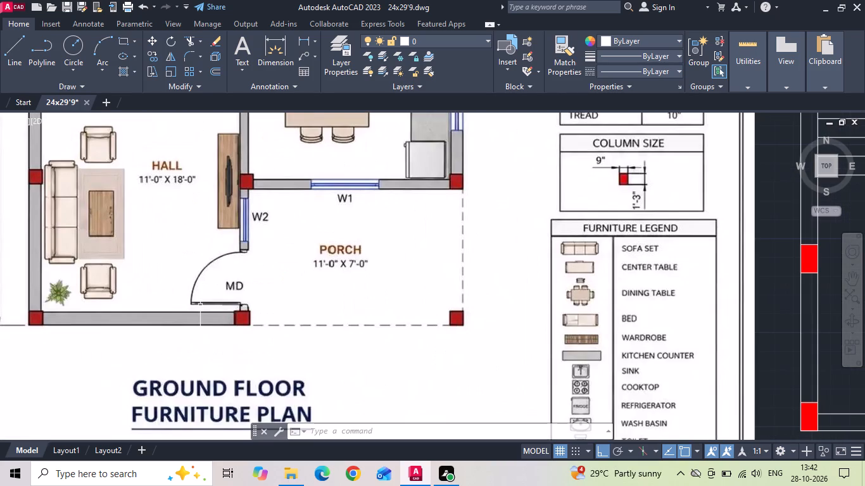
text(o)
key(space)
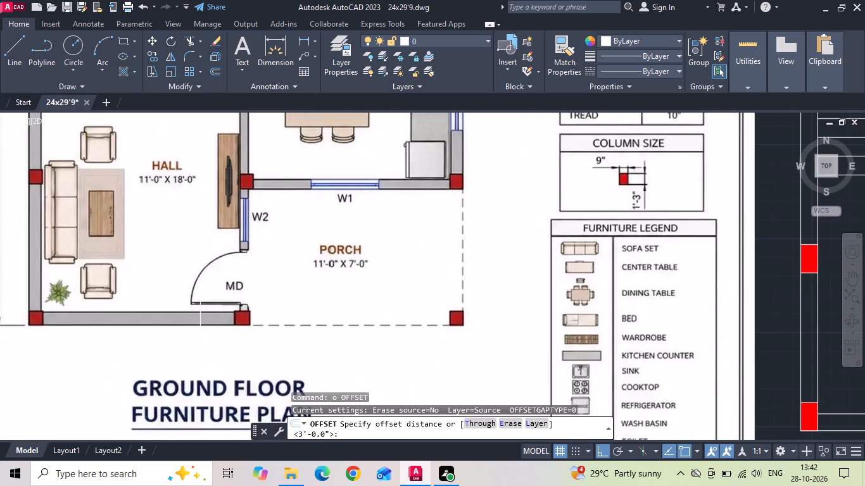
text(6)
key(space)
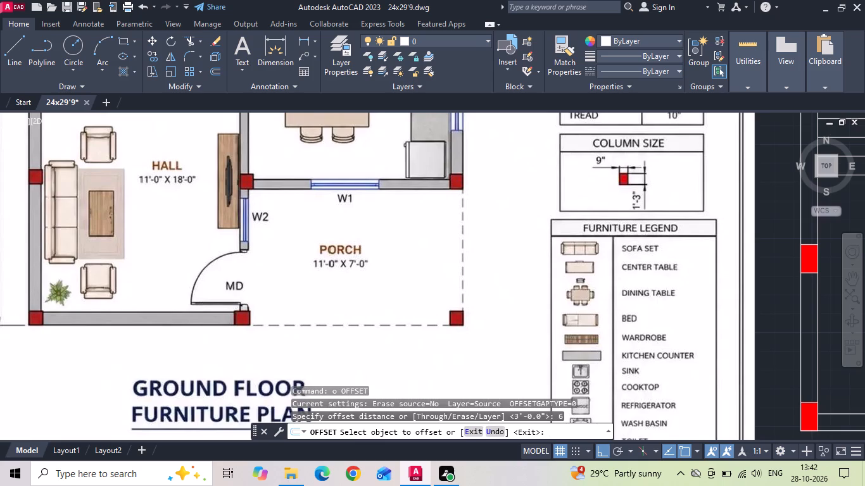
scroll(188, 273, down, 1)
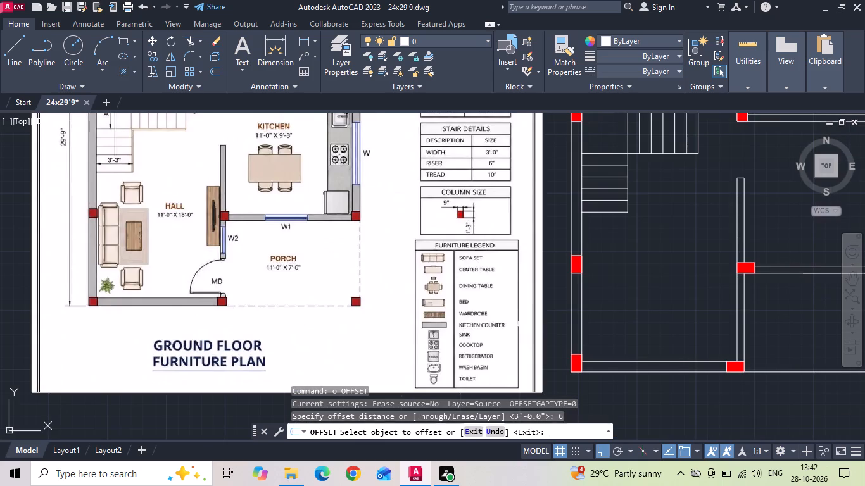
drag(679, 359, 679, 348)
click(685, 318)
drag(678, 362, 679, 347)
click(683, 325)
key(Escape)
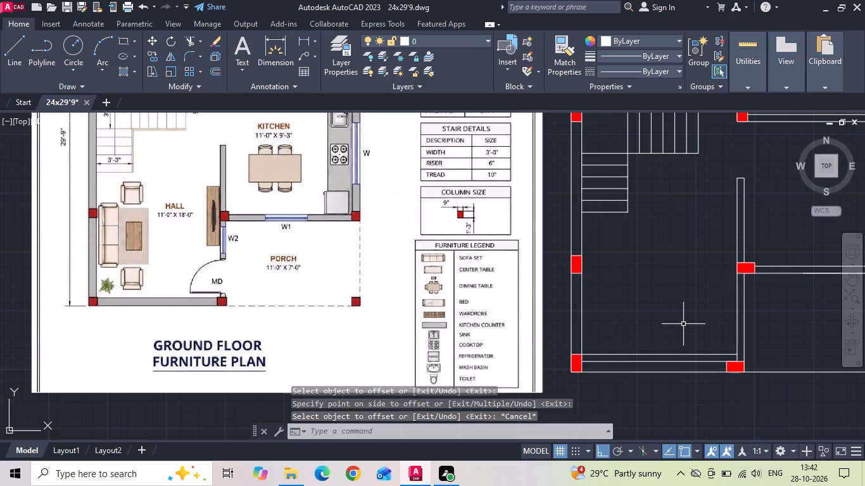
Offset the new hall line 4' upward to mark the width of the main door (MD).
text(o)
key(space)
text(4')
key(Return)
click(691, 355)
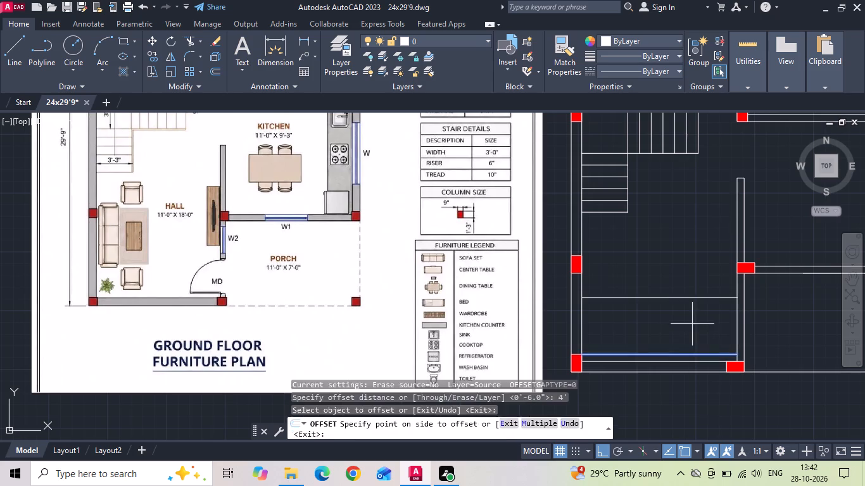
click(692, 324)
key(Escape)
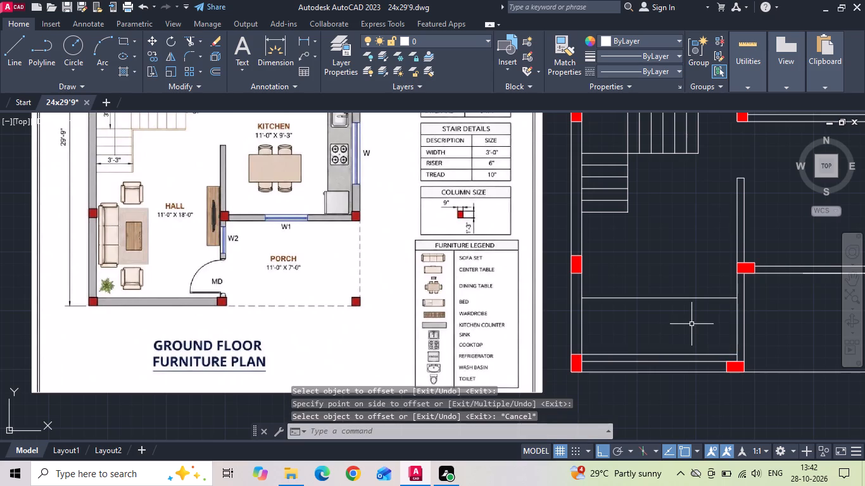
Move both main door marking lines straight down so the lower one meets the column's top edge.
middle_drag(548, 292, 543, 333)
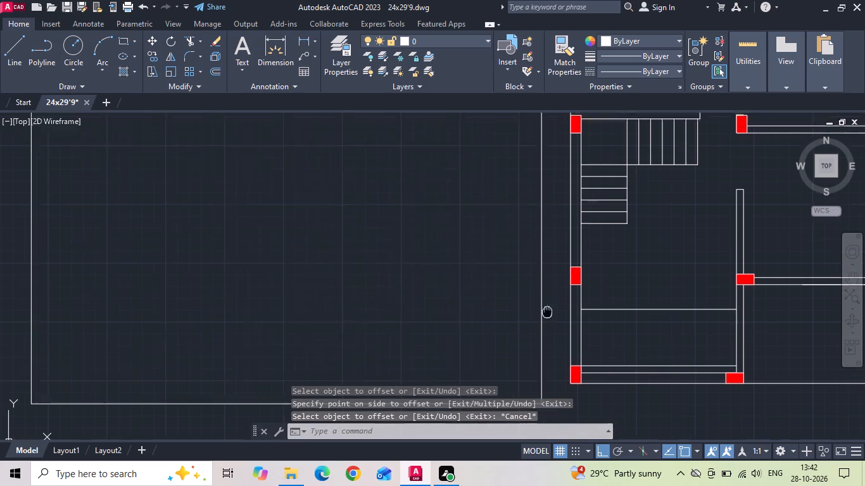
middle_drag(543, 333, 535, 348)
middle_drag(441, 238, 438, 307)
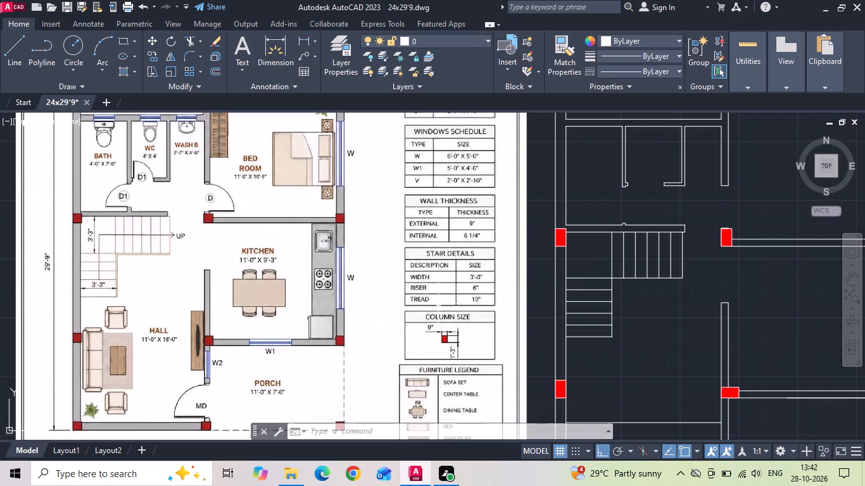
middle_drag(448, 202, 448, 234)
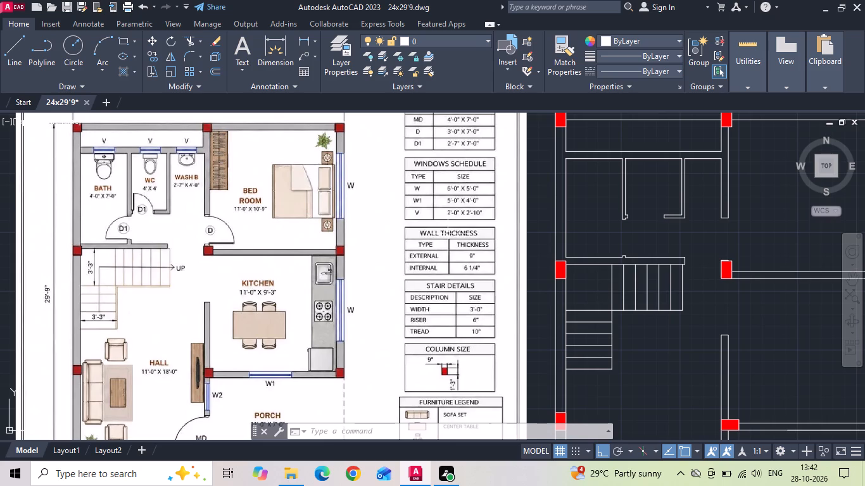
key(Escape)
scroll(286, 223, down, 1)
middle_drag(586, 278, 574, 254)
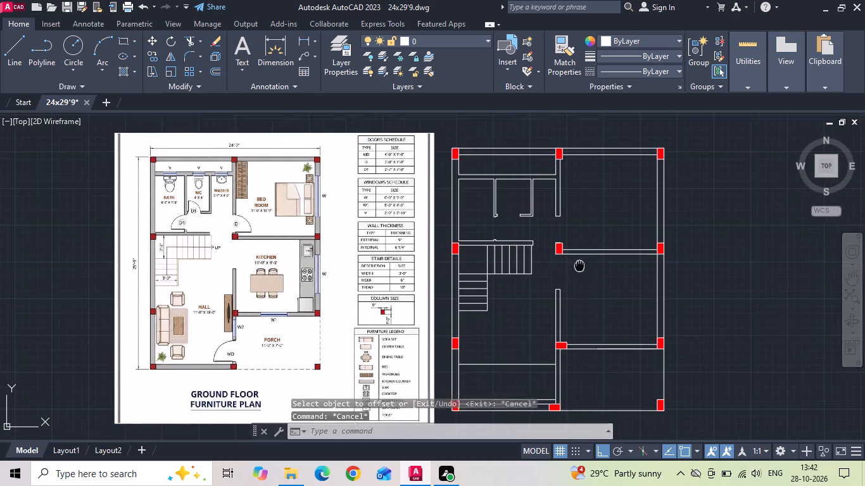
middle_drag(574, 254, 553, 201)
scroll(534, 312, up, 2)
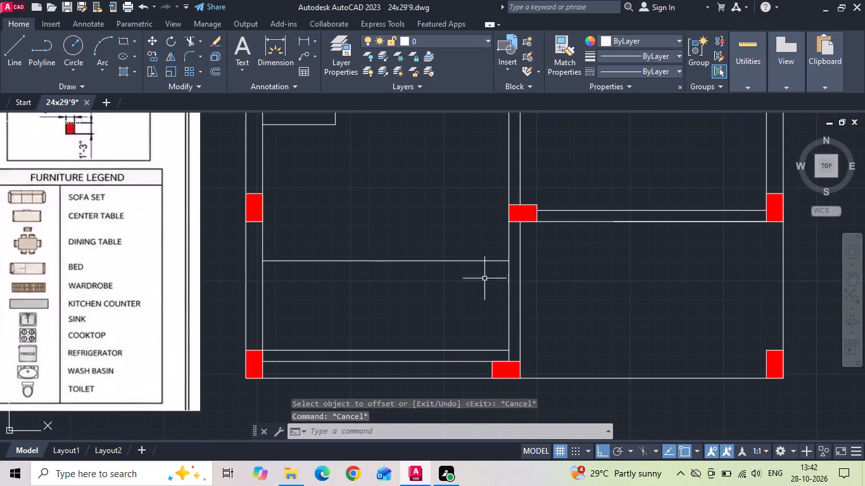
drag(491, 356, 475, 311)
click(460, 242)
right_click(460, 242)
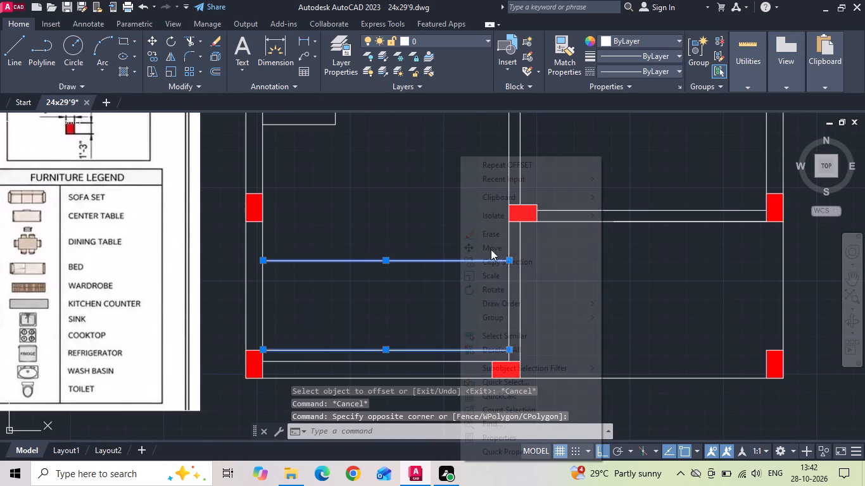
click(510, 249)
scroll(510, 360, up, 2)
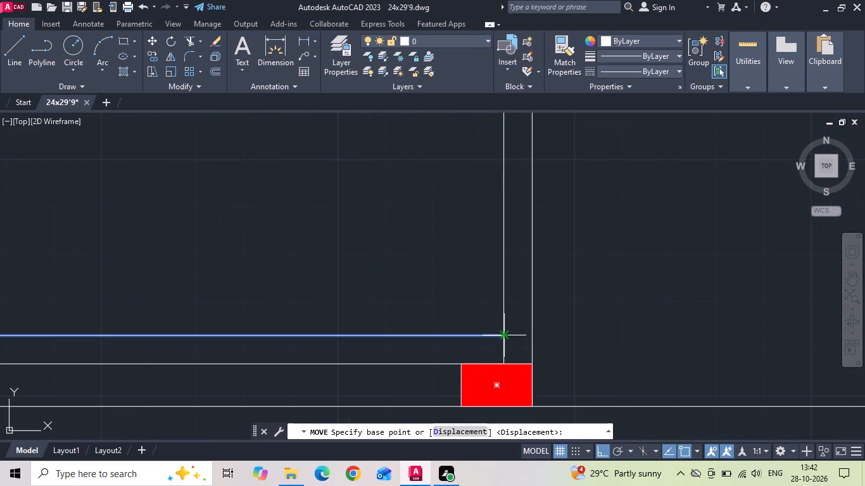
click(505, 336)
click(503, 362)
key(Escape)
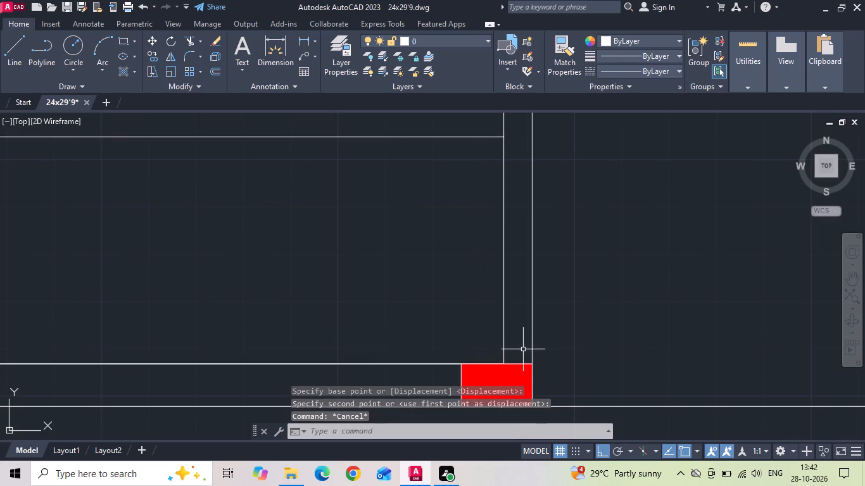
Extend both door marking lines across the wall between hall and porch to its outer face.
text(ex)
key(space)
scroll(497, 345, down, 1)
drag(446, 363, 432, 227)
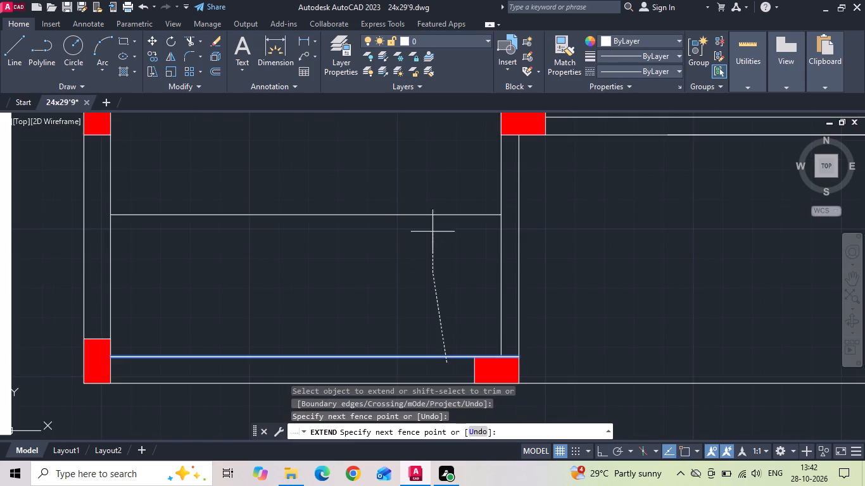
drag(432, 227, 435, 196)
key(Escape)
Trim the hall–porch wall below the upper marking line and that line's run across the hall to form the main door opening.
text(tr)
key(space)
drag(435, 206, 510, 283)
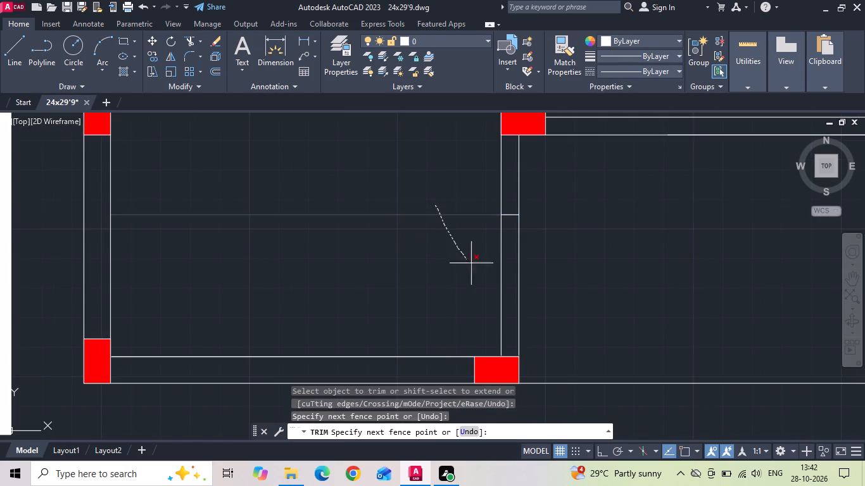
drag(510, 283, 590, 296)
key(Escape)
Delete the duplicate line lying over the inner face of the hall's bottom wall.
click(393, 356)
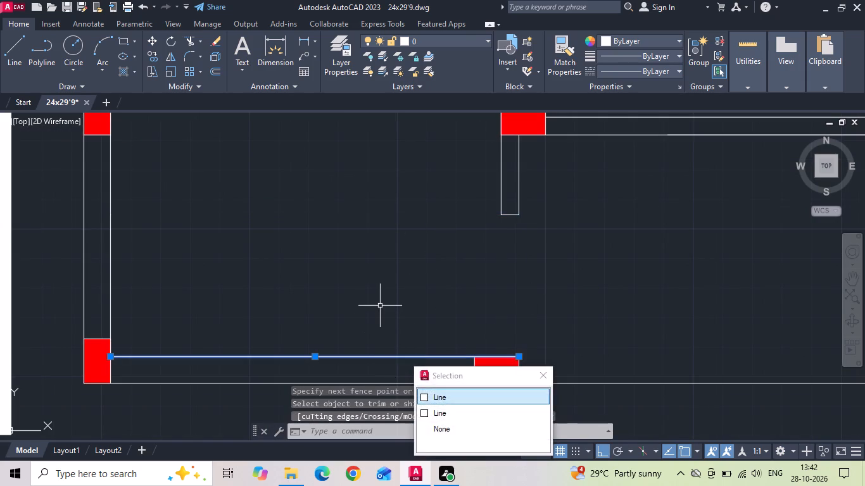
key(Delete)
Measure the wall piece above the main door opening, from the porch corner column's underside to the wall's end.
scroll(443, 280, down, 1)
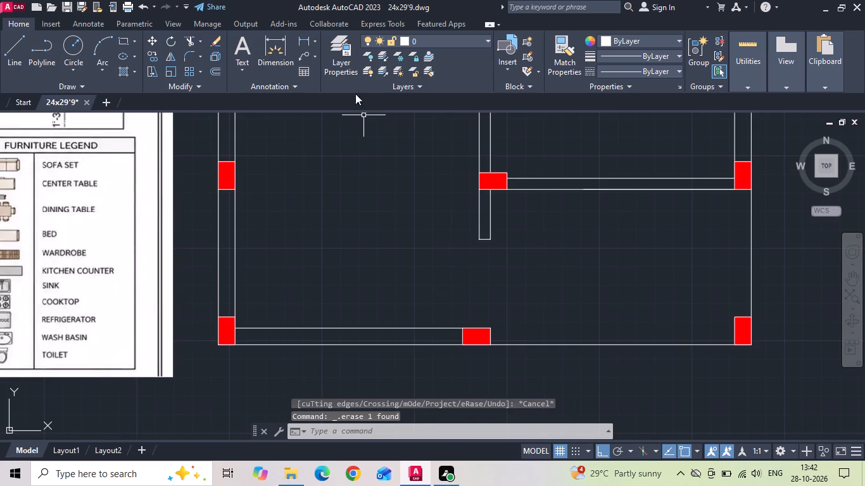
click(303, 43)
scroll(389, 205, down, 1)
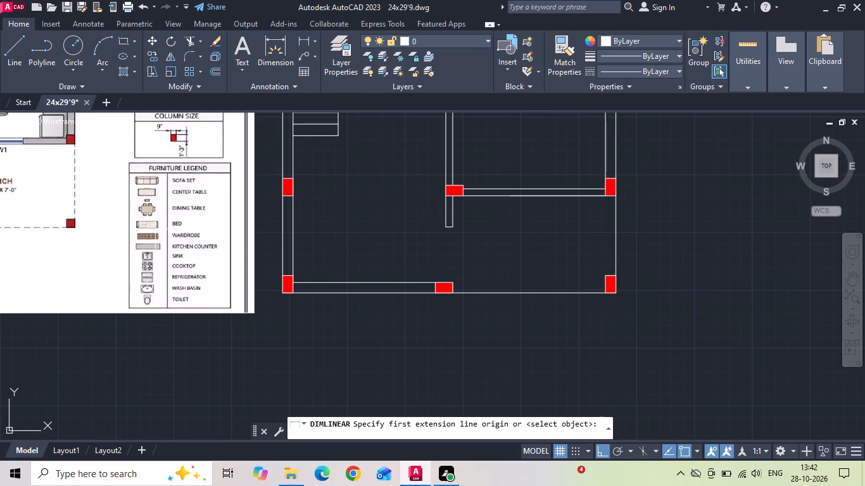
middle_drag(82, 234, 487, 251)
scroll(379, 175, up, 2)
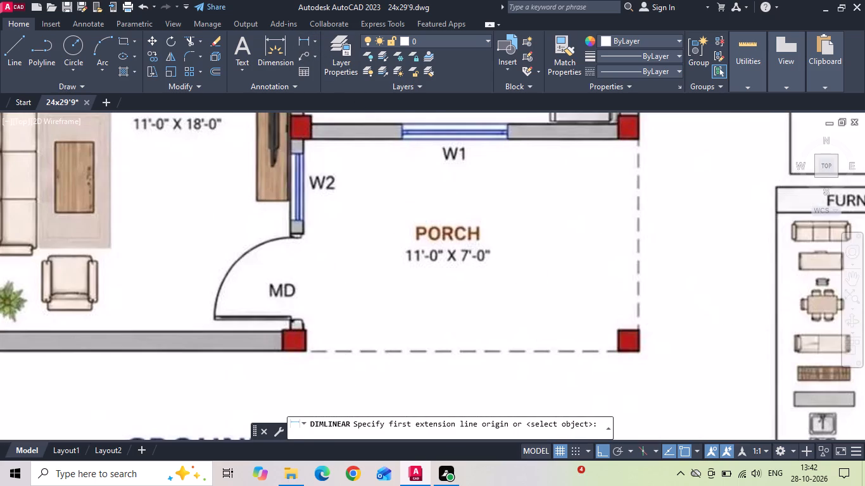
scroll(187, 227, down, 2)
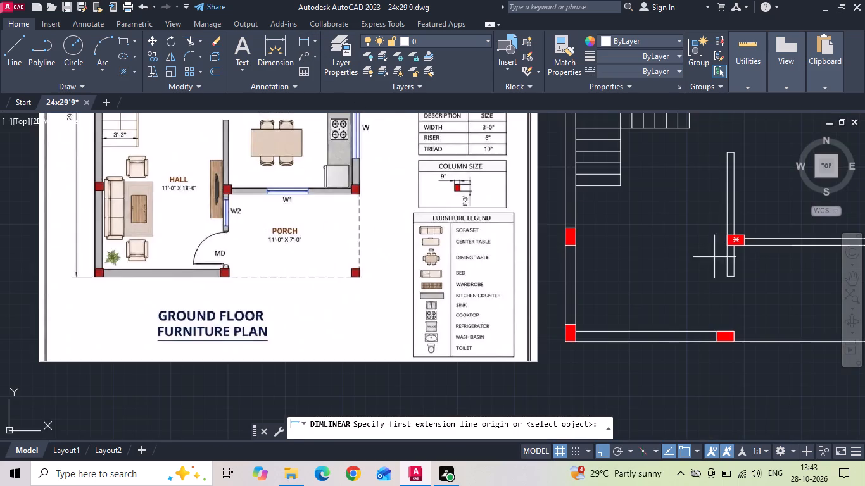
scroll(754, 280, up, 2)
middle_drag(751, 276, 582, 315)
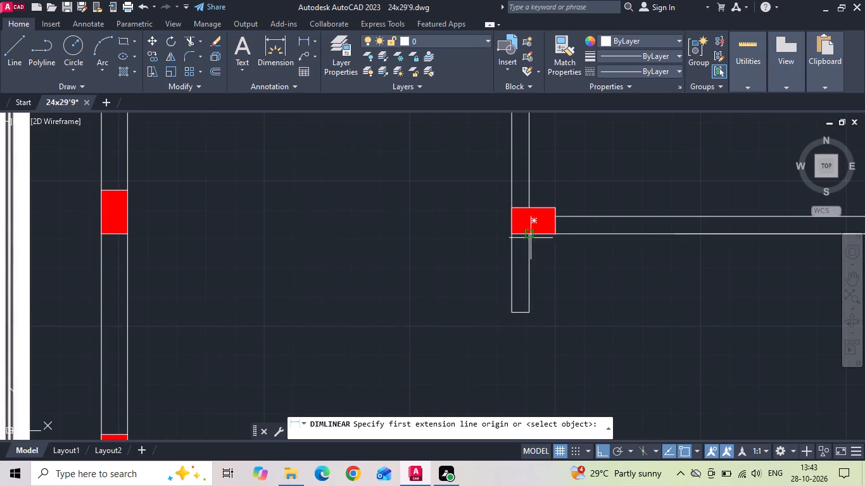
drag(529, 233, 529, 277)
click(530, 312)
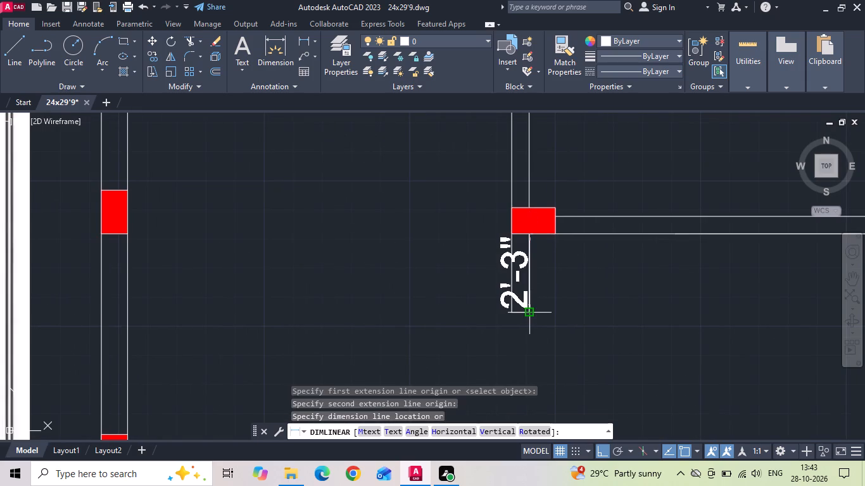
key(Escape)
Offset the end line of the wall above the main door 3" upward to mark the lower edge of window W2.
text(o 1)
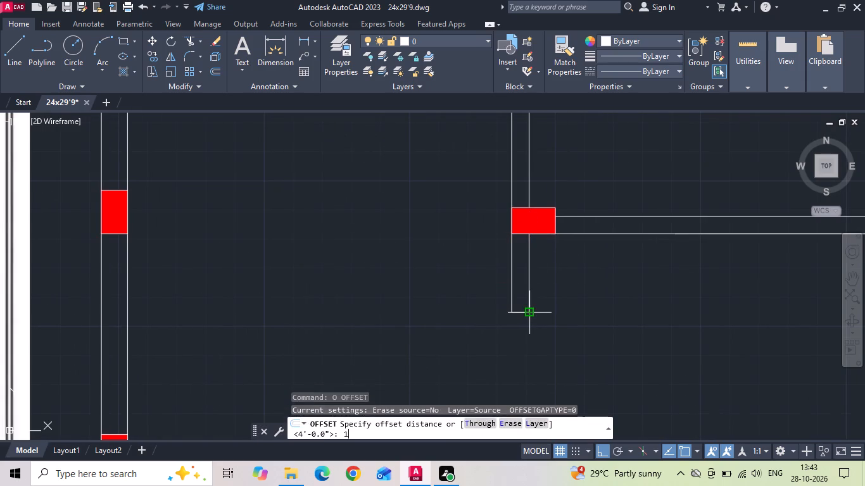
key(Escape)
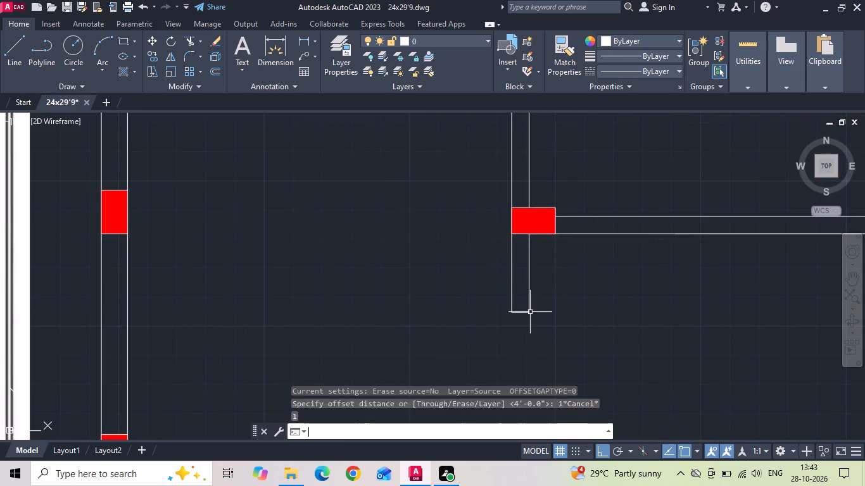
text(o)
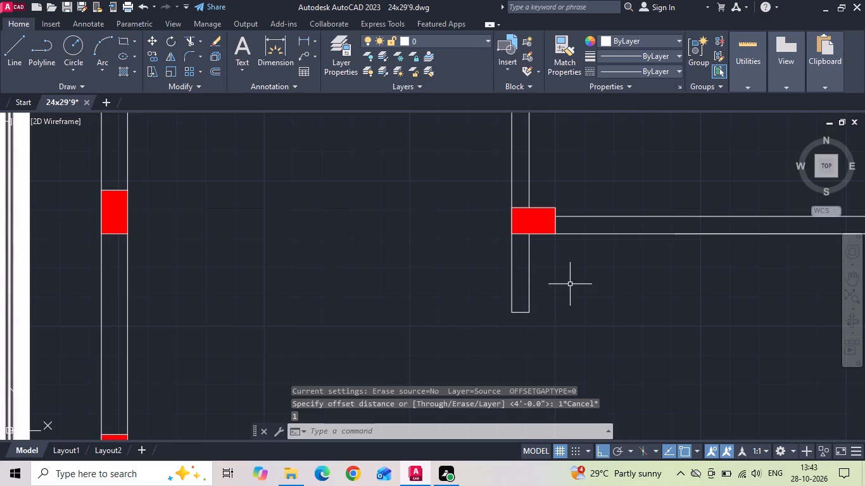
key(space)
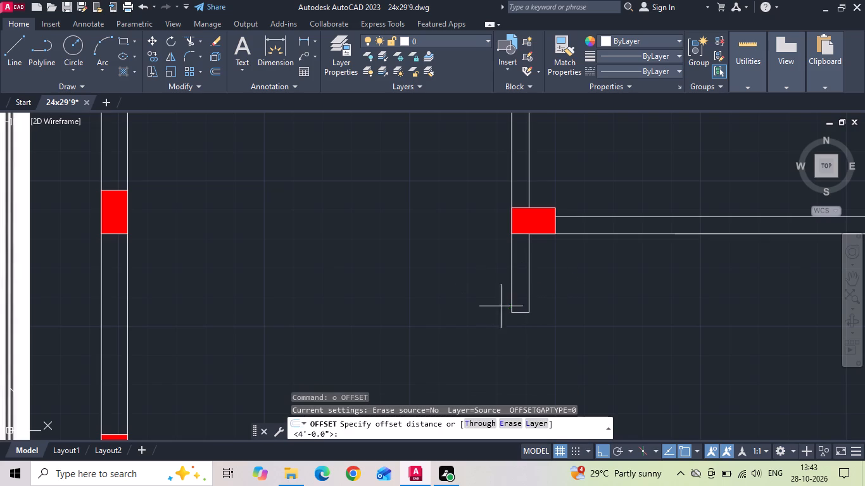
key(3)
key(space)
drag(522, 313, 522, 301)
click(524, 289)
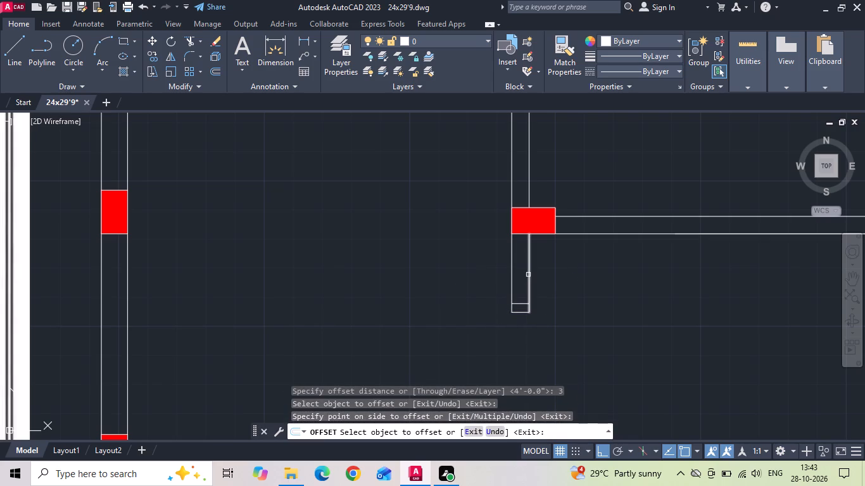
key(Escape)
Offset the W2 lower edge line 1'6" upward to mark the window's upper edge.
text(o 1'6)
key(space)
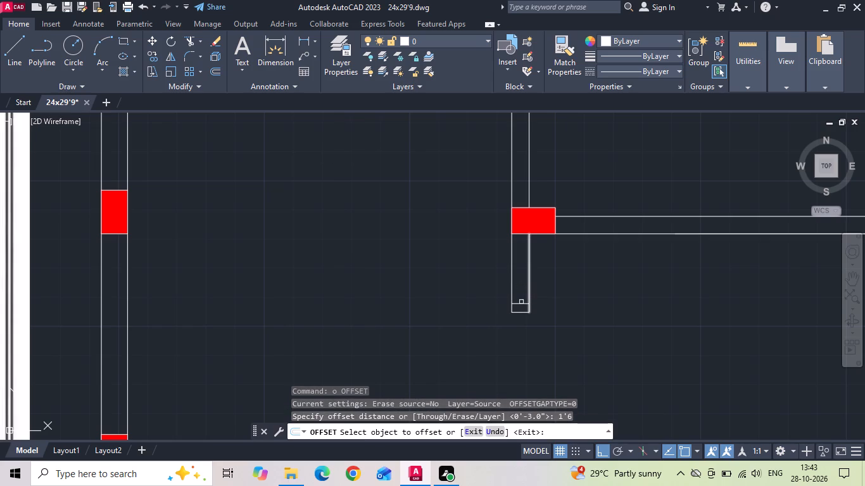
click(521, 302)
click(519, 281)
key(Escape)
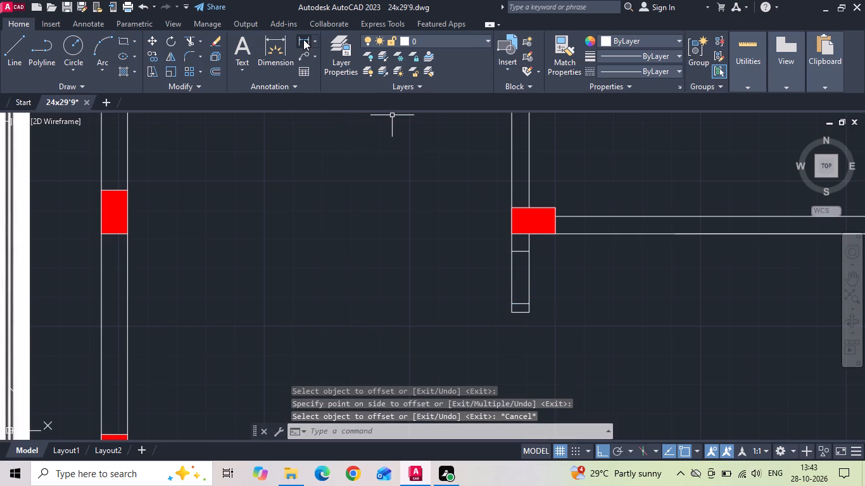
Measure the gap between window W2's upper edge line and the underside of the porch corner column.
click(303, 39)
scroll(532, 239, up, 2)
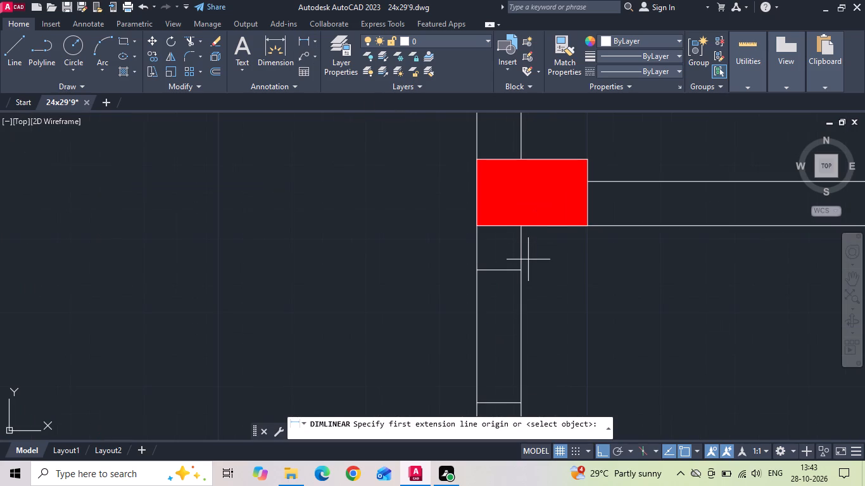
drag(525, 270, 522, 261)
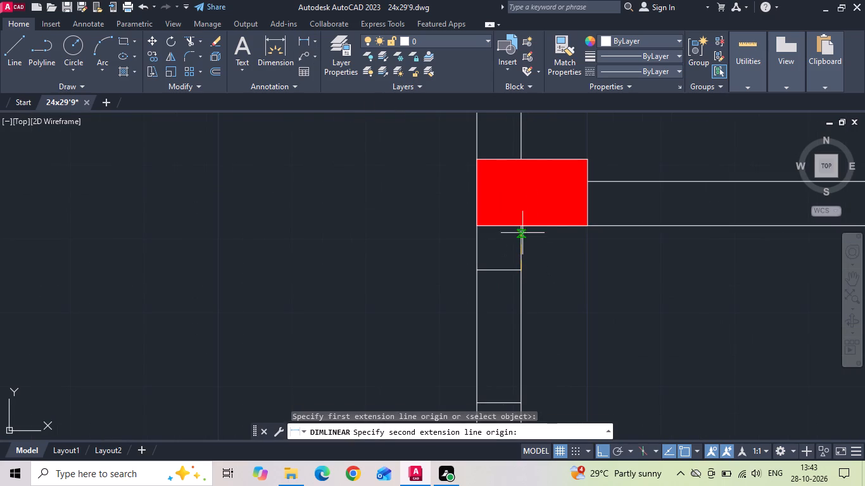
click(522, 226)
scroll(522, 226, down, 2)
key(Escape)
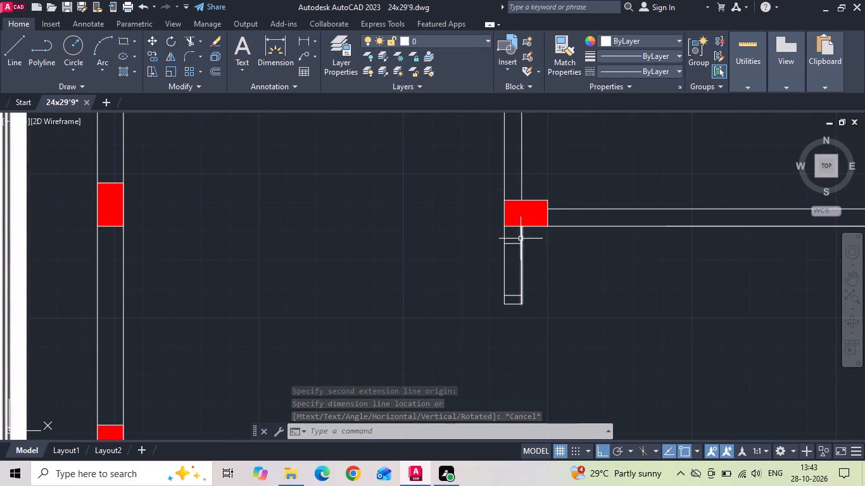
Move the upper and lower edge lines of window W2 together 2" upward.
scroll(514, 282, up, 1)
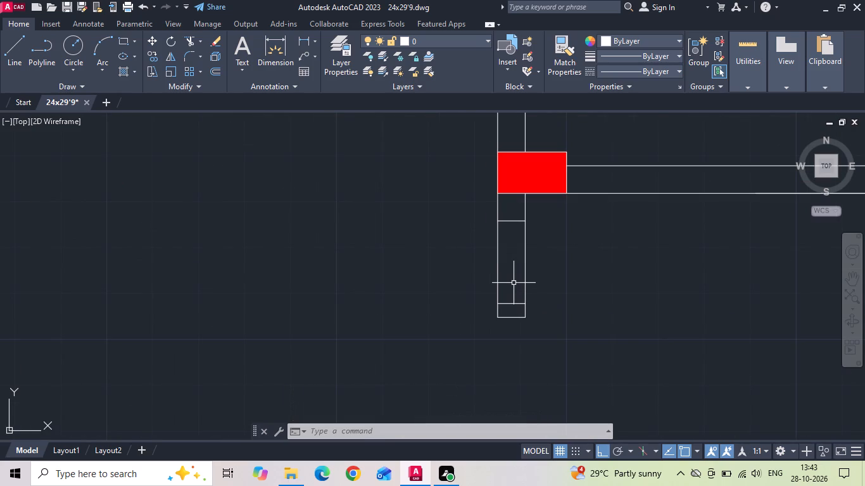
drag(514, 308, 512, 299)
click(512, 214)
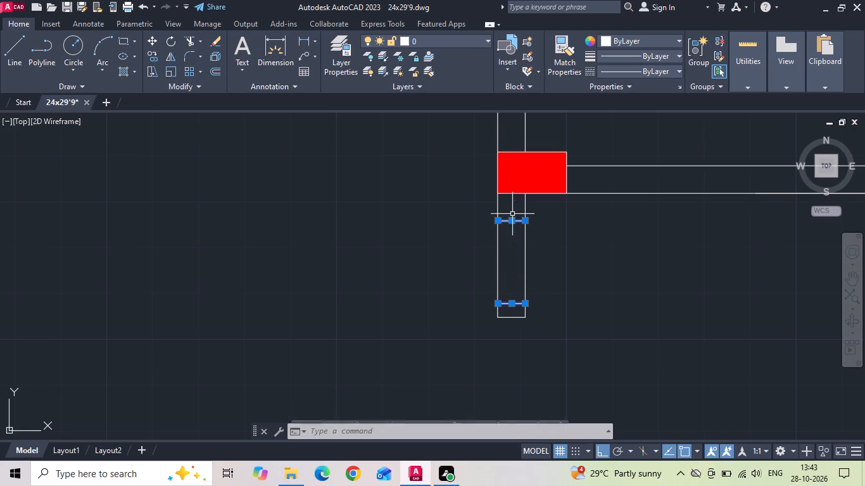
right_click(562, 249)
click(585, 247)
click(603, 287)
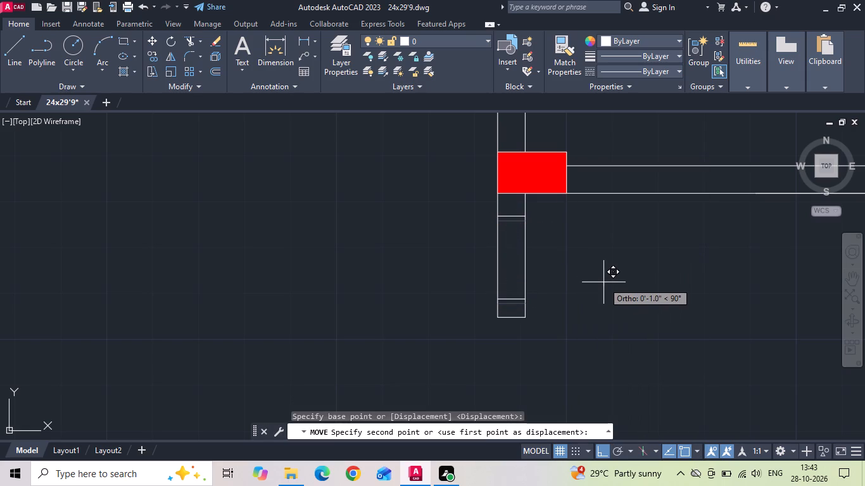
text(2)
key(space)
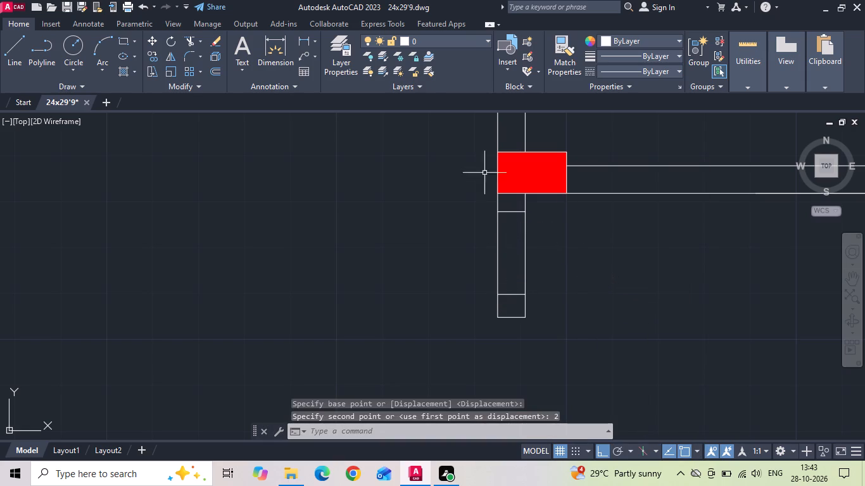
Dimension the wall pieces above and below window W2, up to the column and down to the wall's end line.
click(310, 39)
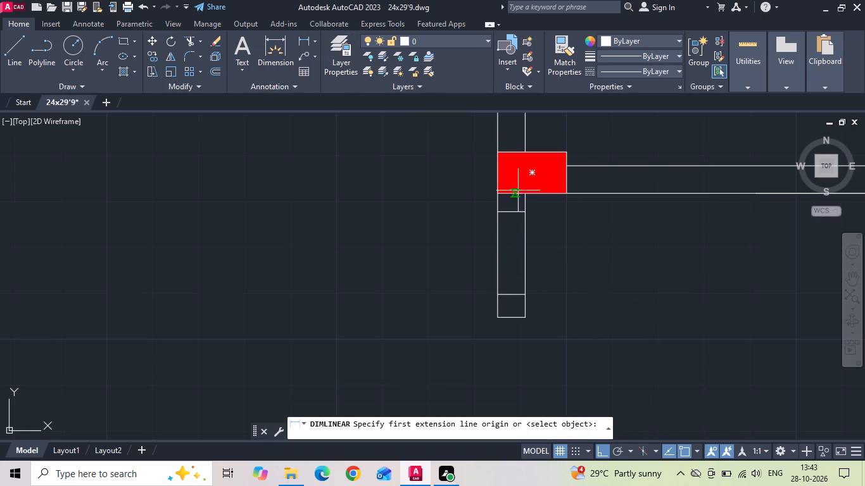
click(528, 210)
click(526, 192)
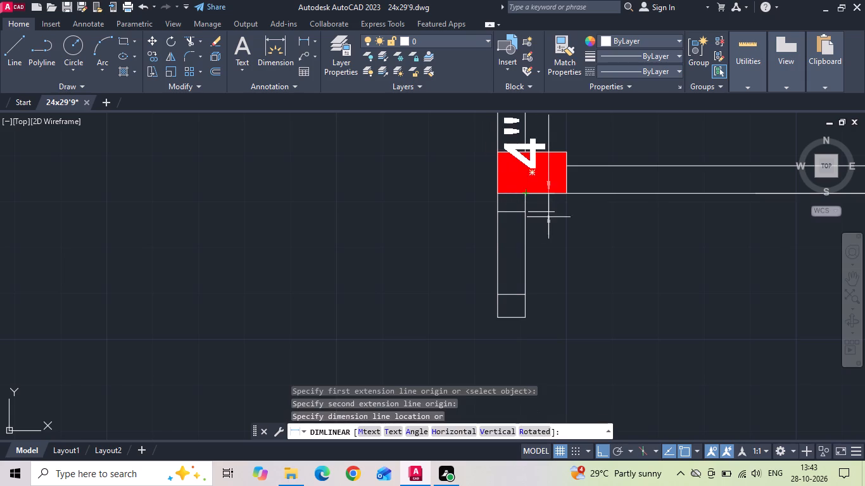
click(554, 220)
key(space)
click(527, 295)
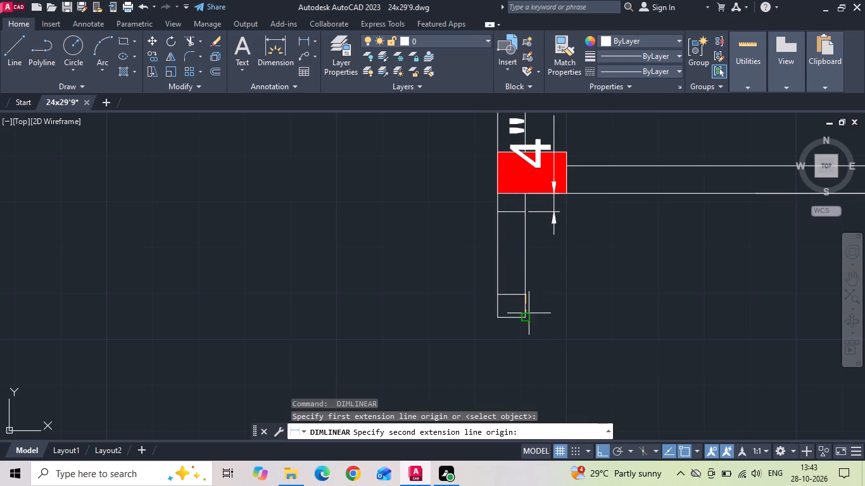
click(529, 318)
click(551, 306)
scroll(507, 216, down, 2)
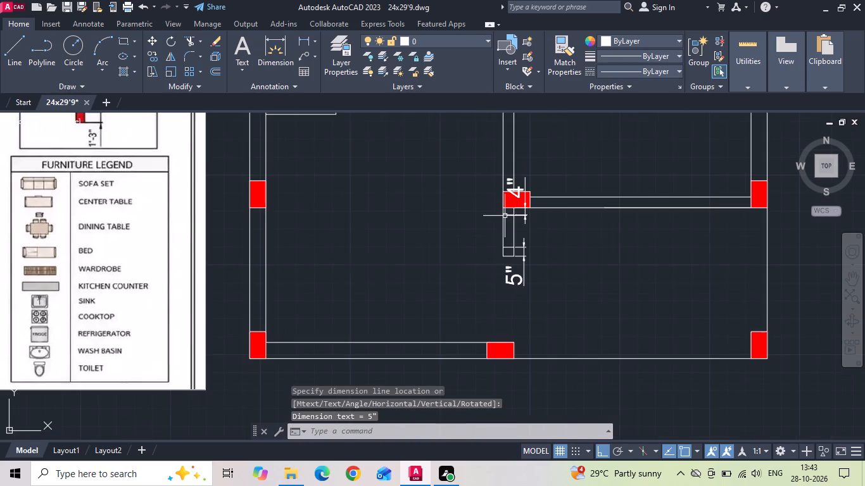
Move the end line of the wall below window W2 1" upward.
scroll(502, 268, up, 1)
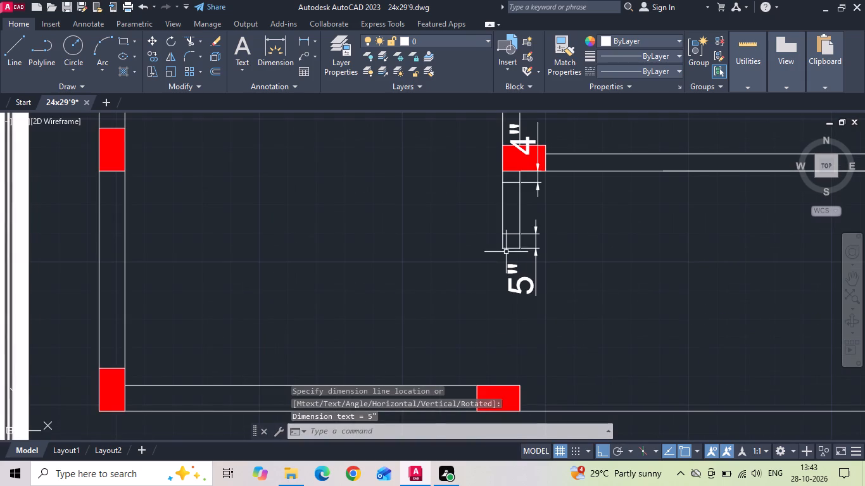
click(506, 247)
right_click(483, 269)
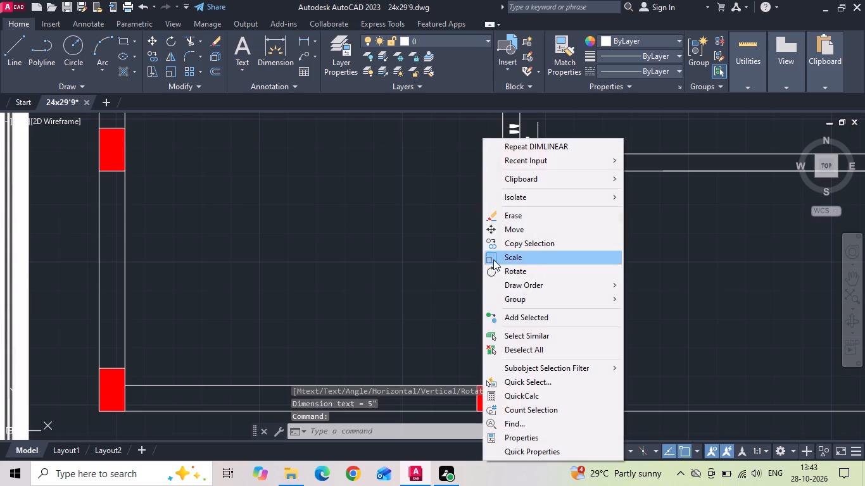
click(503, 232)
click(623, 289)
text(1)
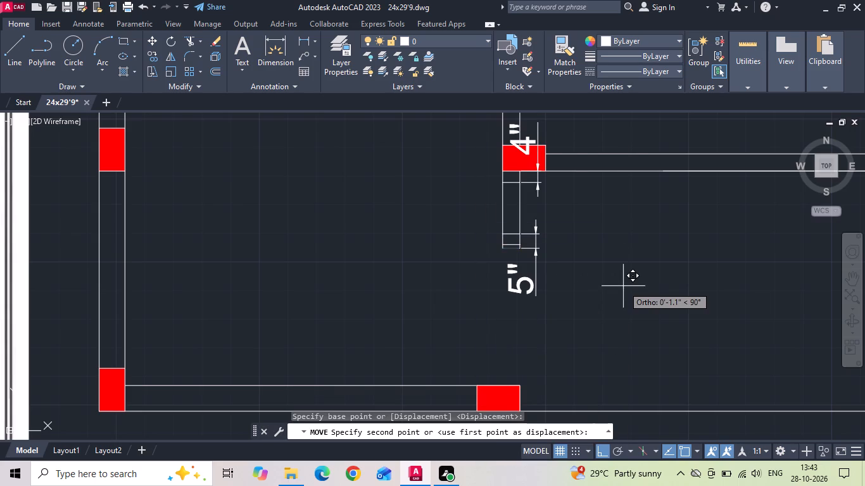
key(space)
Copy the wall's end line 4' downward to mark the lower side of the main door opening.
click(509, 244)
right_click(610, 221)
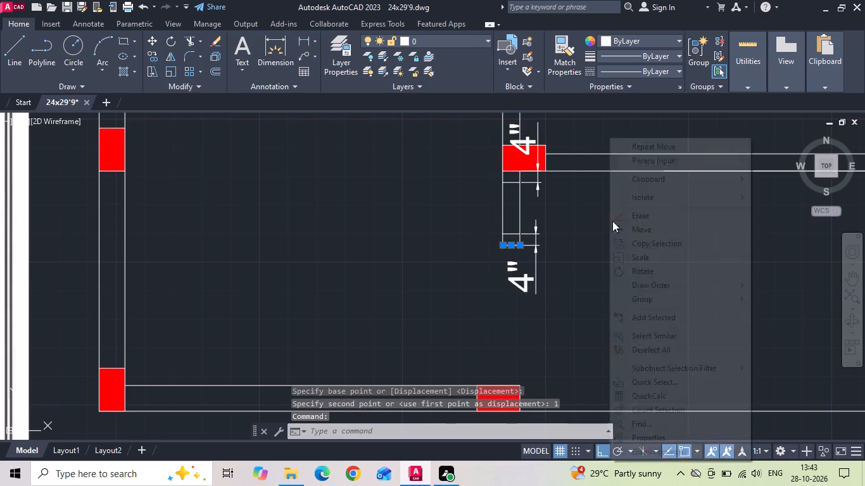
click(637, 247)
drag(638, 266, 638, 296)
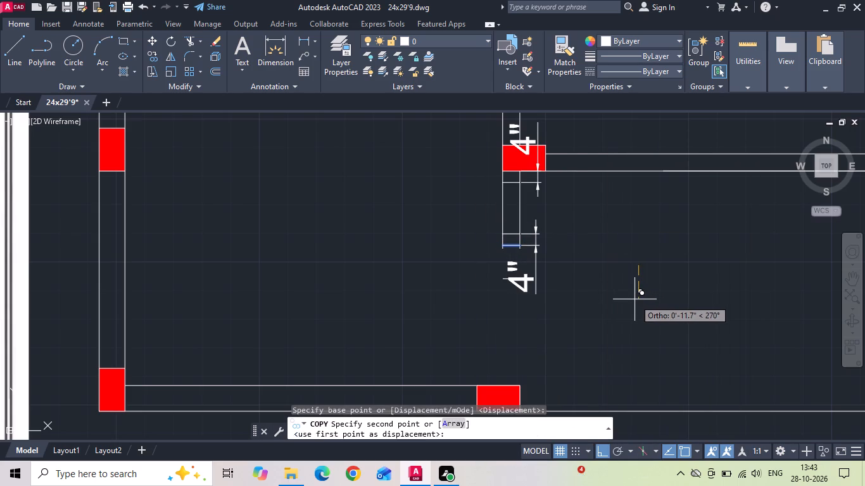
key(3)
key(BackSpace)
text(4')
key(Return)
key(Escape)
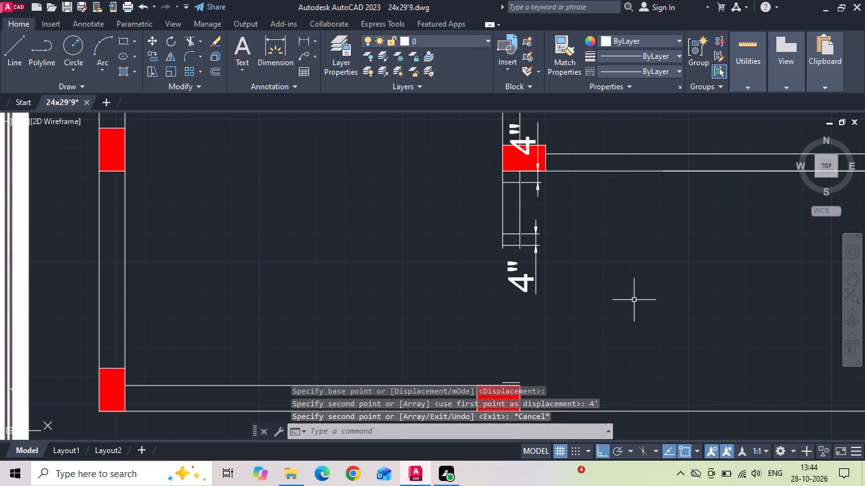
Delete the dimension of the wall piece below window W2.
middle_drag(597, 296, 573, 282)
drag(544, 256, 447, 301)
click(443, 301)
key(Delete)
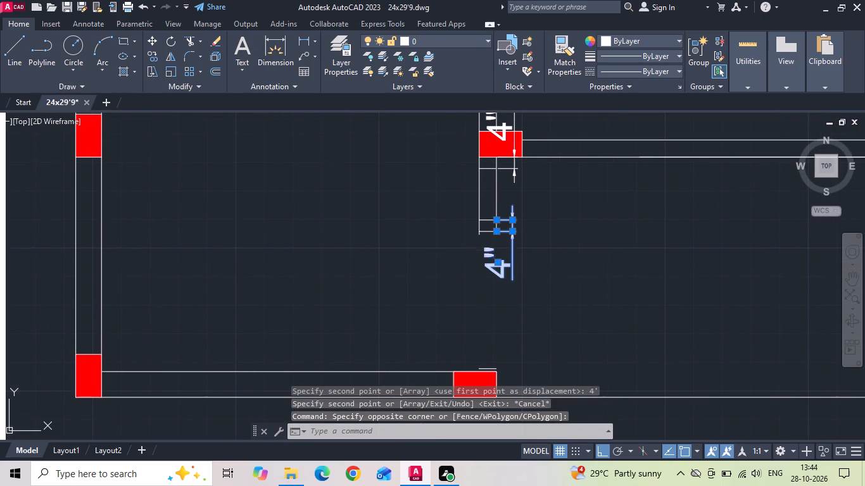
Extend both faces of the window W2 wall down across the main door opening to the bottom column.
text(ex)
key(space)
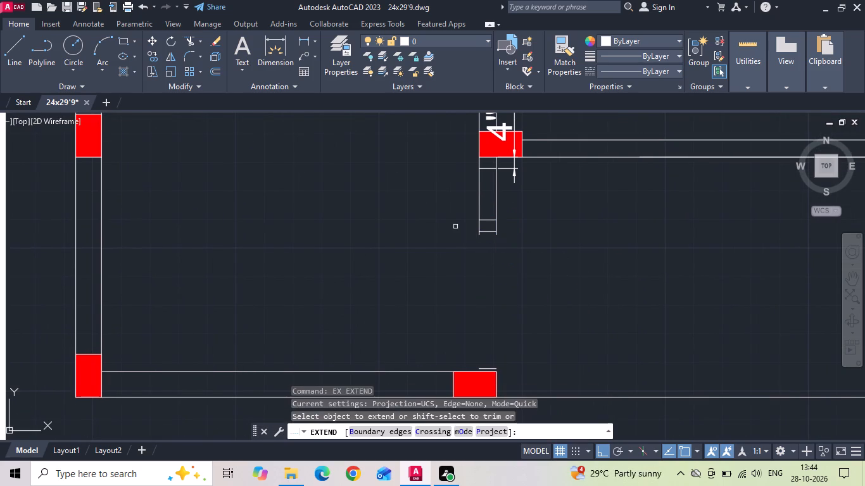
drag(453, 227, 567, 230)
key(Escape)
text(ex)
key(space)
drag(512, 346, 432, 336)
key(Escape)
Trim both wall faces between the two door edge lines to clear the 4' main door opening.
text(tr)
key(space)
drag(452, 339, 567, 323)
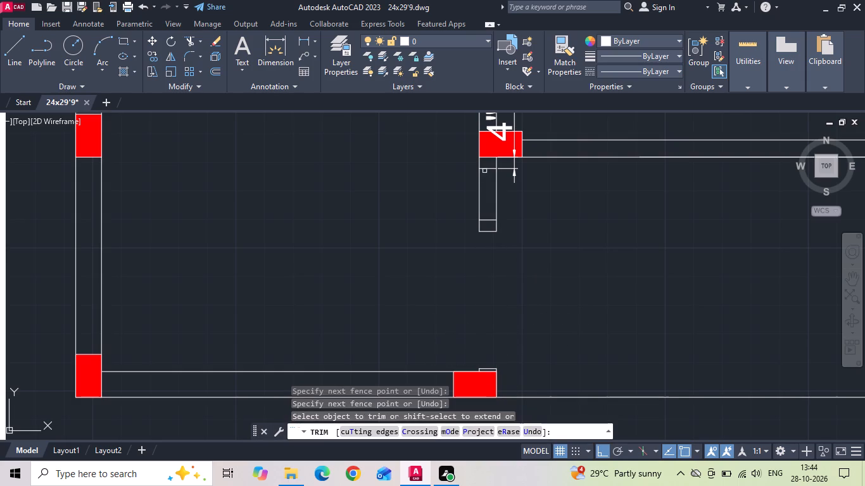
key(Escape)
Delete the dimension of the wall piece above window W2.
click(510, 170)
key(Delete)
Draw a vertical centre line in window W2 between the midpoints of its upper and lower edge lines.
middle_drag(508, 170, 490, 229)
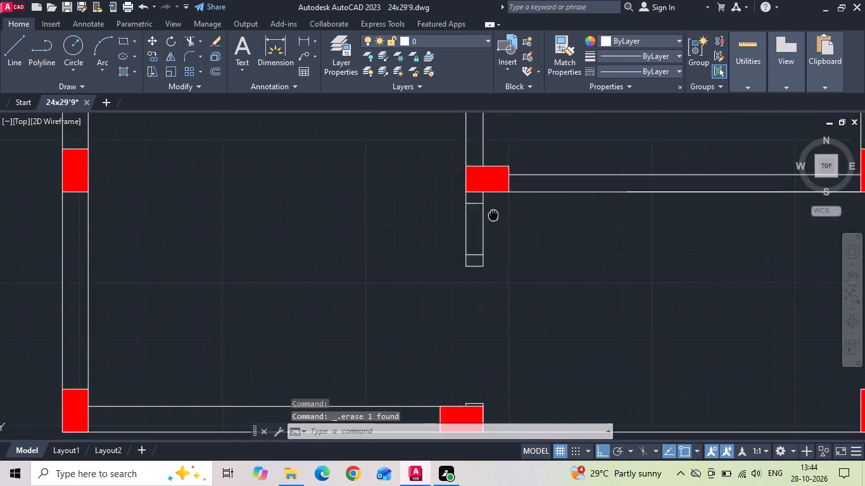
middle_drag(490, 229, 490, 232)
text(l)
key(space)
scroll(495, 264, up, 2)
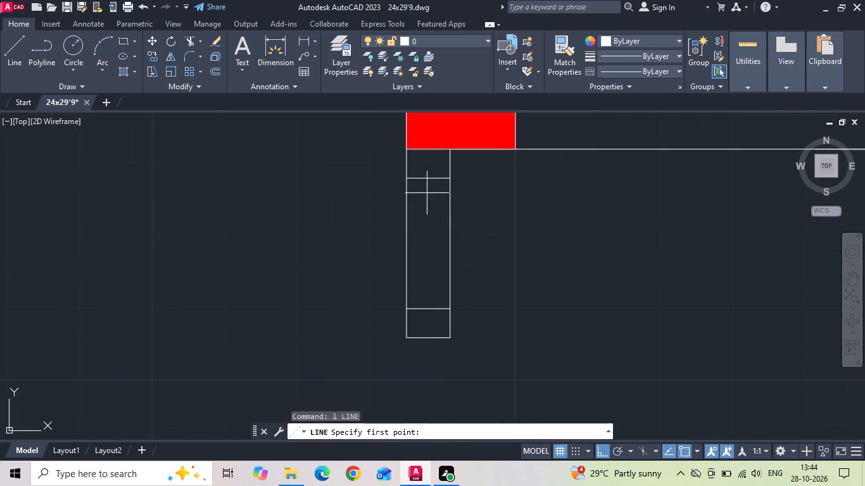
click(429, 180)
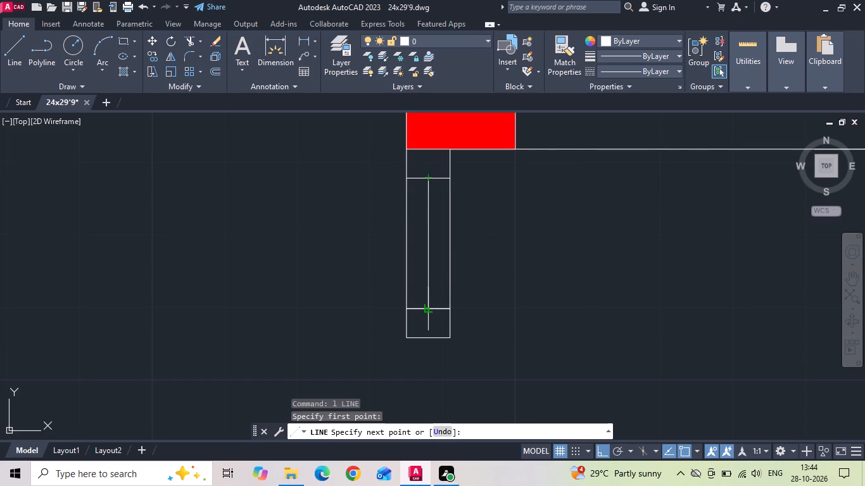
click(429, 309)
key(Escape)
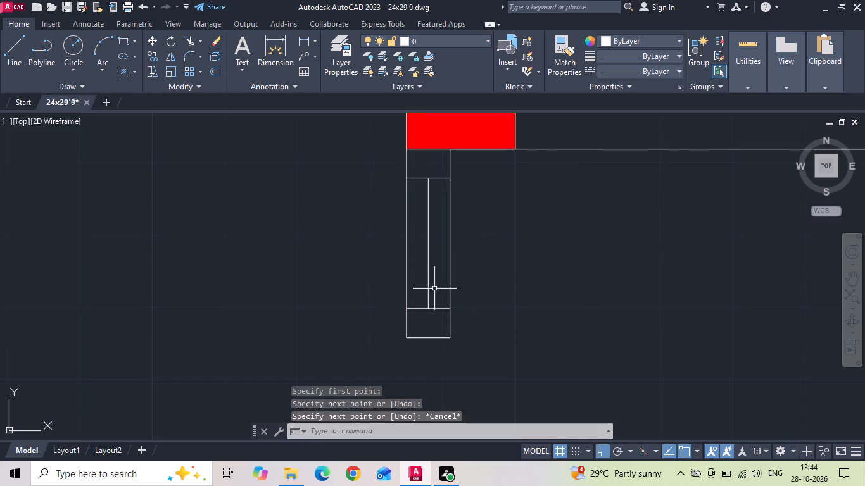
Offset window W2's centre line 0.5" to each side to form the glass lines.
scroll(451, 272, down, 4)
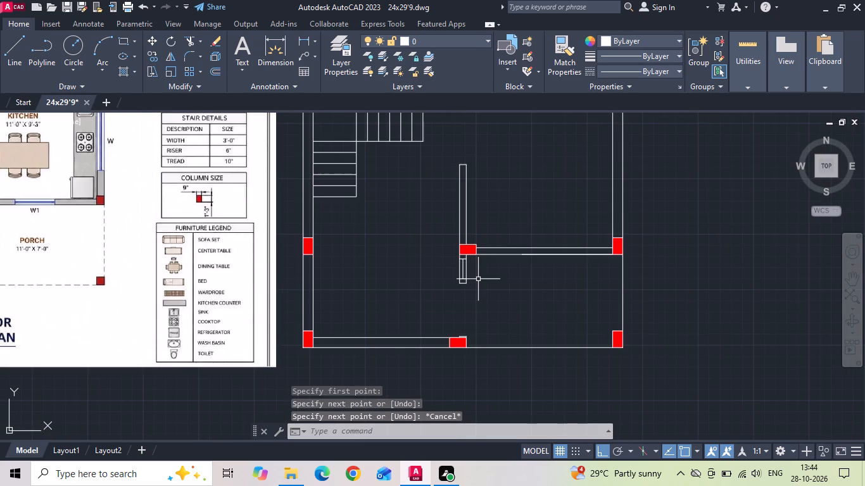
scroll(459, 270, up, 4)
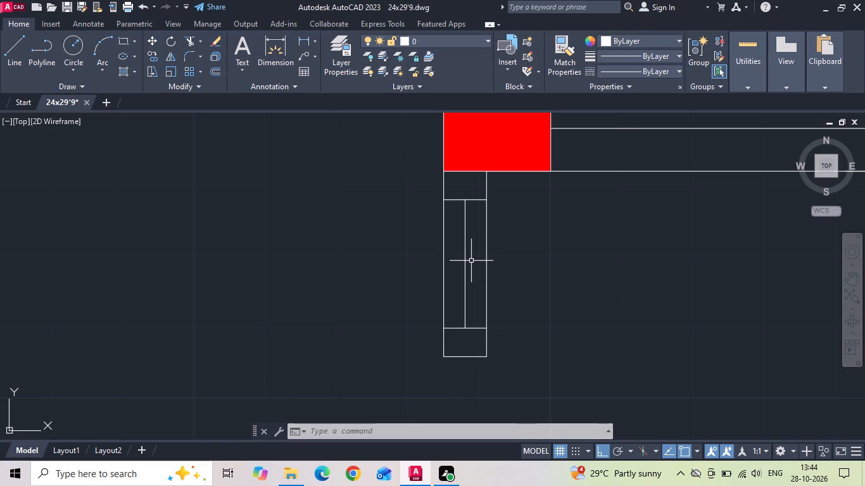
text(.5)
key(Return)
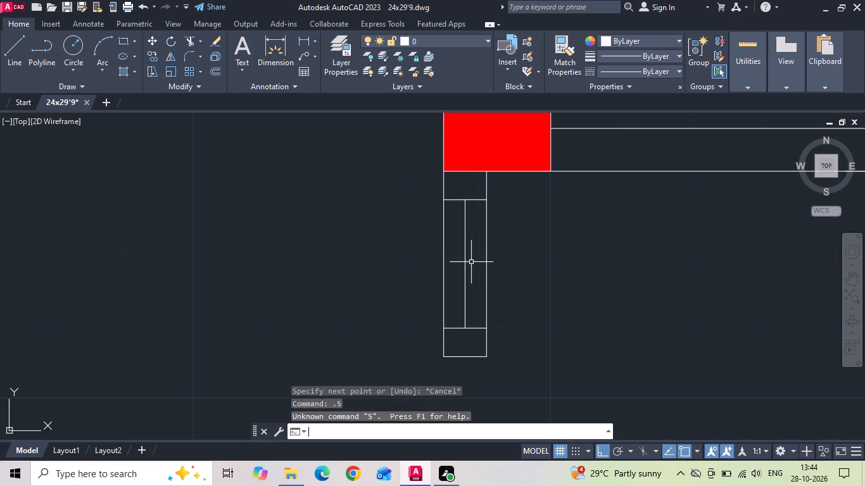
text(o .5)
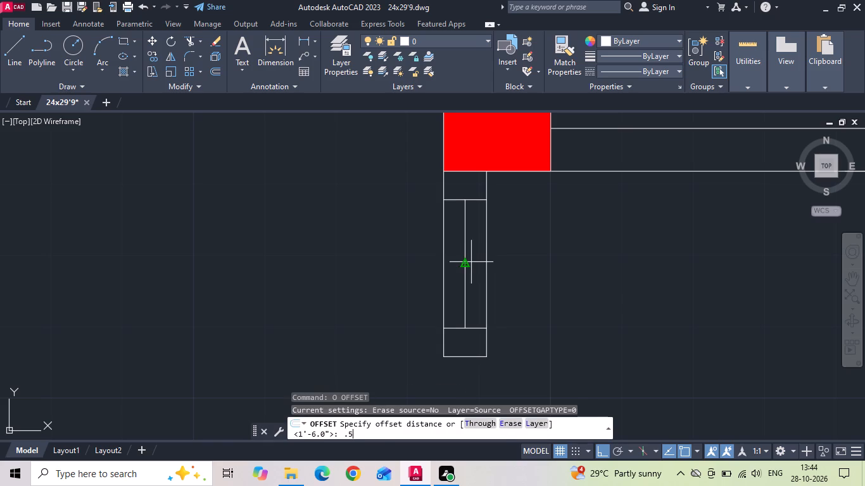
key(Return)
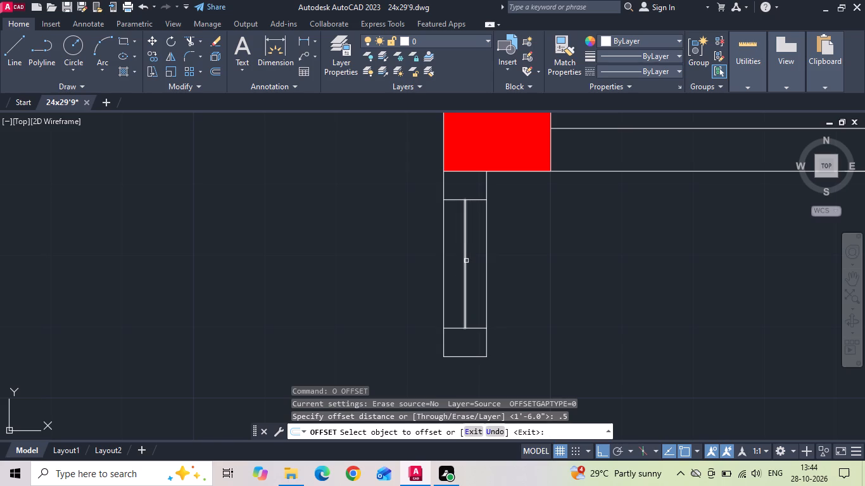
drag(465, 262, 457, 272)
click(440, 283)
drag(466, 269, 469, 268)
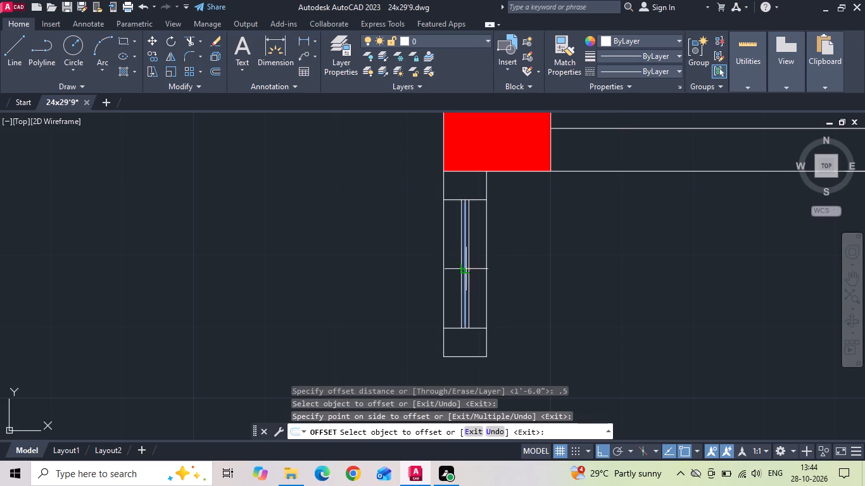
drag(469, 268, 493, 252)
click(498, 249)
key(Escape)
Delete the original centre line between window W2's two glass lines.
click(466, 264)
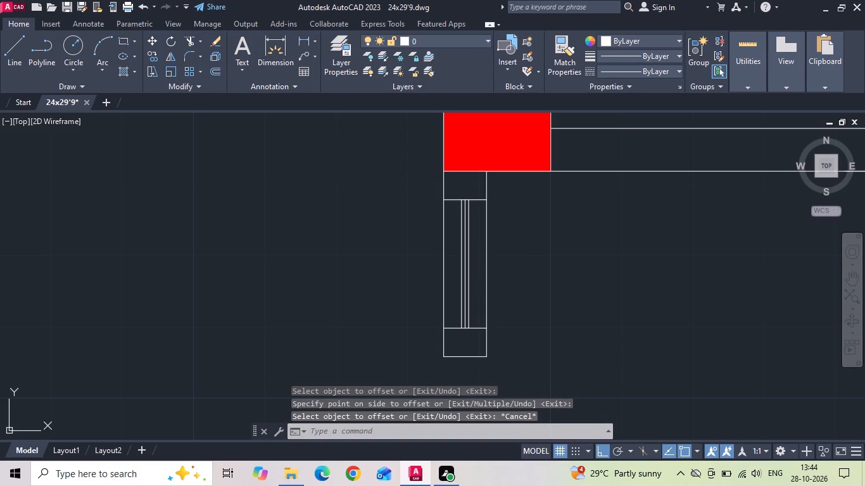
key(Delete)
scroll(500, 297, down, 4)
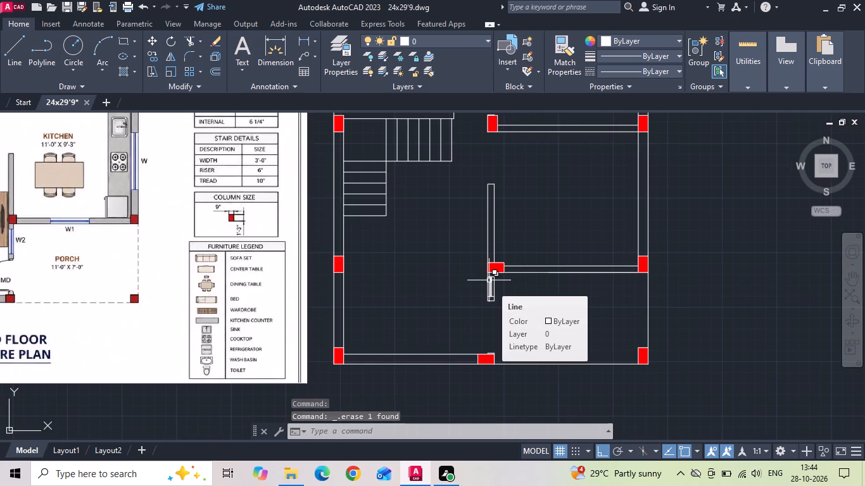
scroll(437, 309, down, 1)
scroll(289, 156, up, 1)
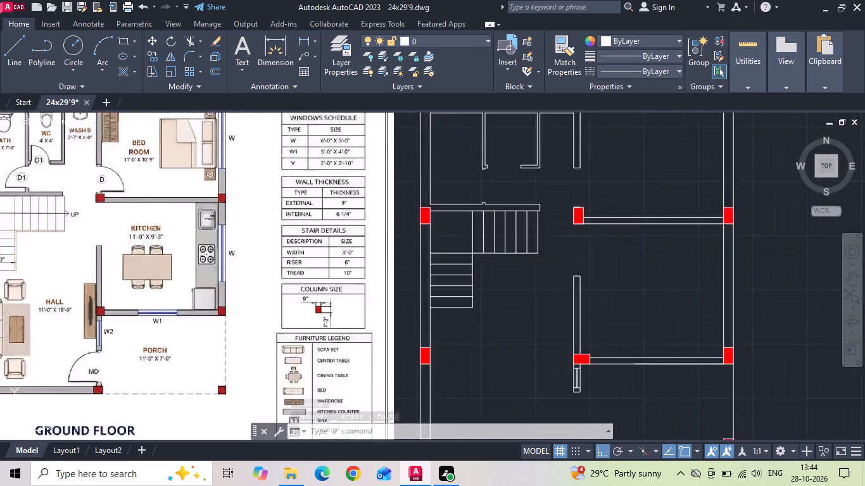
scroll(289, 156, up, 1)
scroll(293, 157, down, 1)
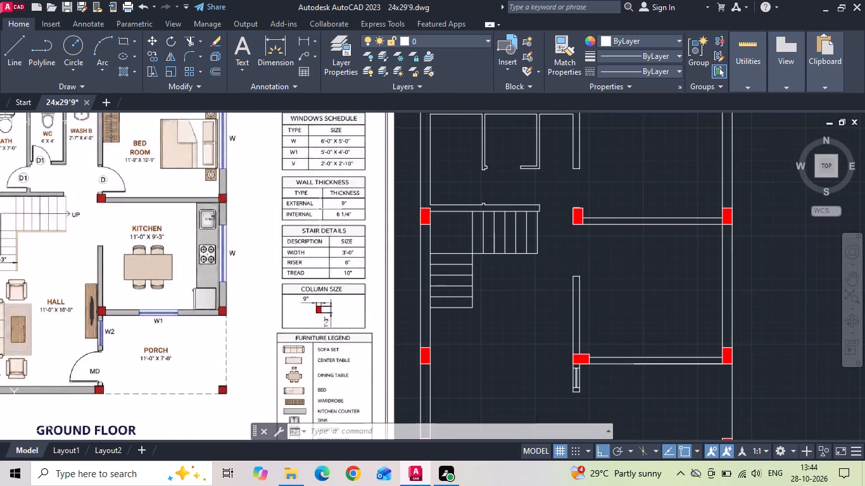
Draw a horizontal reference line outward from the midpoint of the kitchen's east wall for window W.
text(l)
key(space)
middle_drag(545, 223, 448, 235)
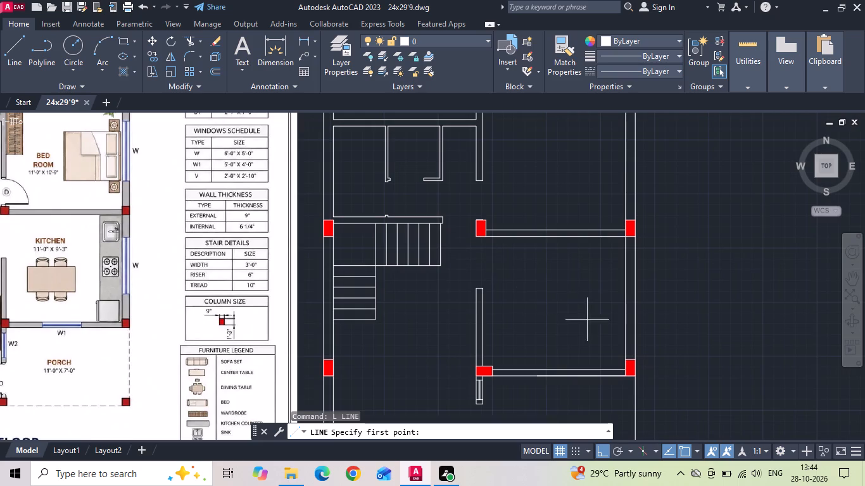
drag(623, 304, 658, 307)
click(706, 304)
key(space)
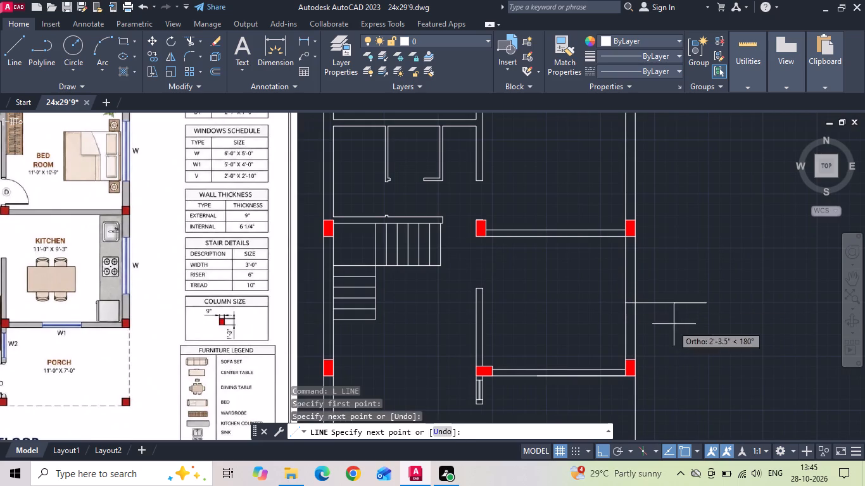
Delete the stray line overlapping the lower edge of the kitchen's south wall.
click(559, 377)
key(Delete)
Draw a vertical reference line down into the porch from the midpoint of the kitchen's south wall for window W1.
key(l)
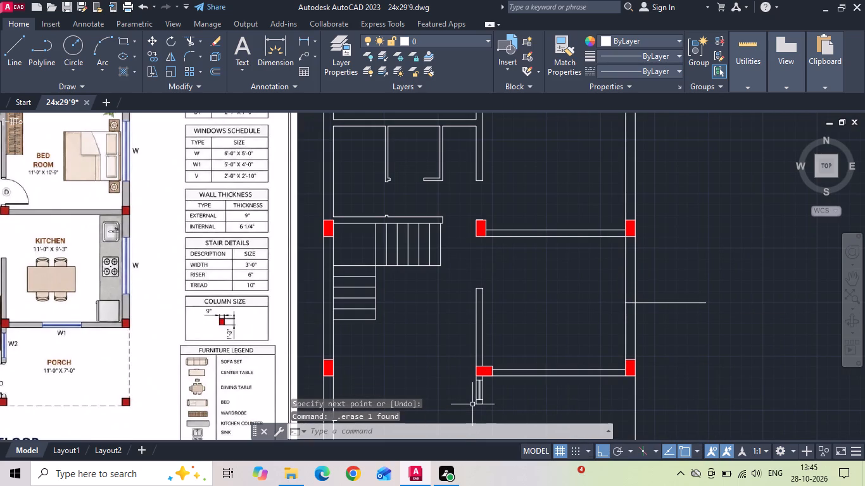
key(space)
drag(558, 368, 559, 383)
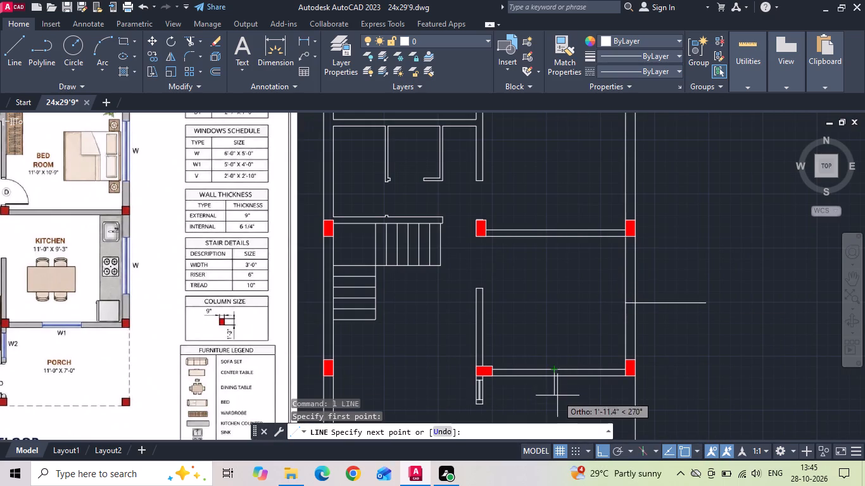
click(557, 406)
key(space)
Draw a horizontal reference line outward from the midpoint of the bedroom's east wall for its window W.
scroll(555, 402, down, 1)
key(space)
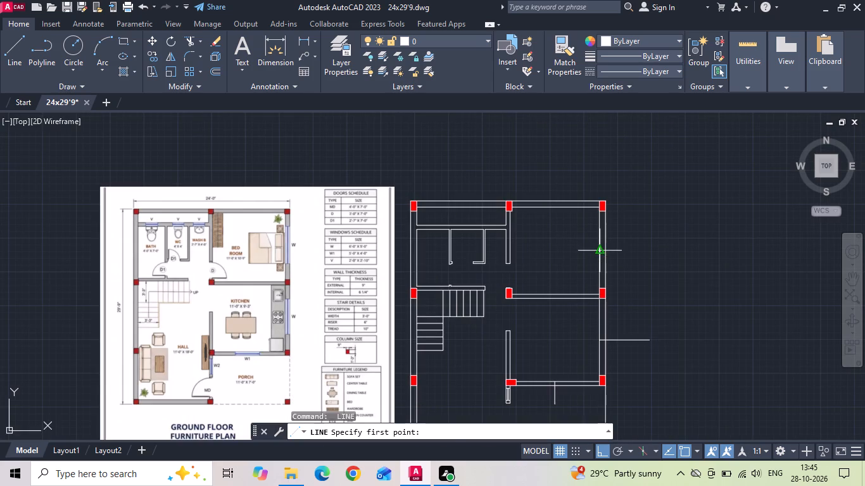
drag(600, 253, 608, 251)
click(652, 242)
key(Escape)
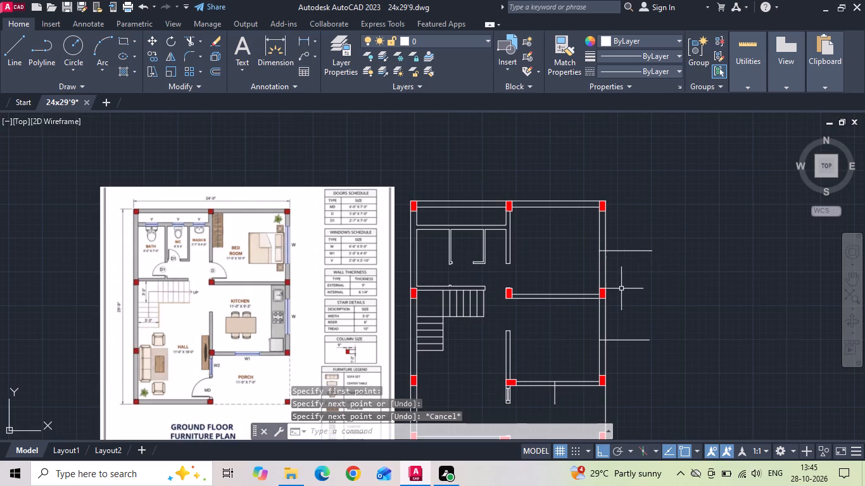
Offset the bedroom window's reference line 3' to each side to mark the window W opening.
middle_drag(609, 285, 584, 247)
text(o 3')
key(Return)
drag(601, 214, 601, 206)
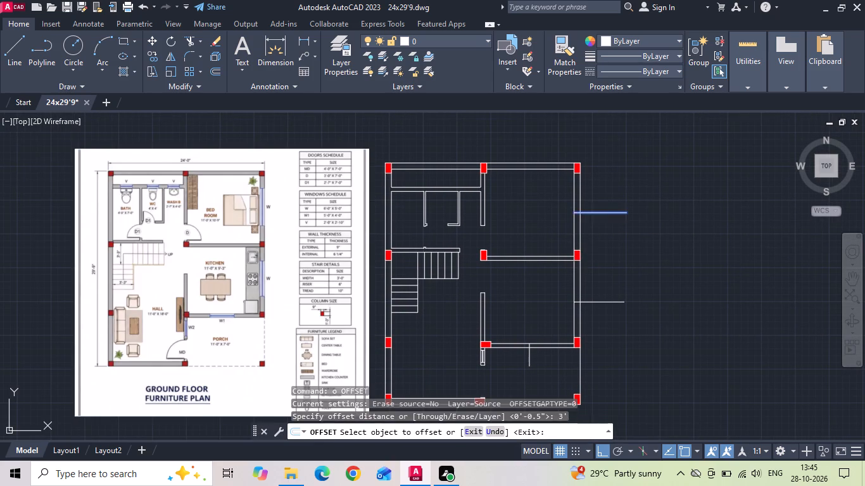
click(607, 193)
drag(599, 213, 595, 248)
click(594, 251)
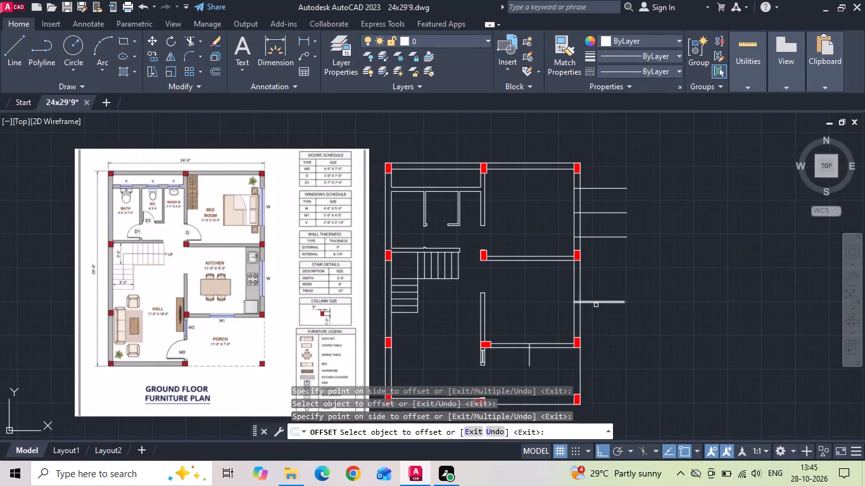
Offset the kitchen east wall's reference line 3' to each side to mark its window W opening.
drag(596, 303, 596, 291)
drag(597, 266, 598, 275)
drag(598, 301, 598, 320)
click(596, 327)
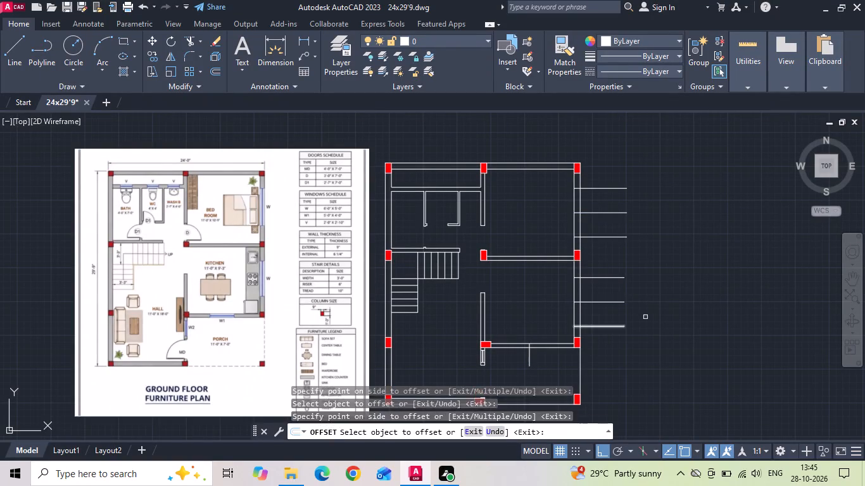
key(Escape)
Offset the vertical reference line below the kitchen's south wall 2'6" to each side to mark the window W1 opening.
text(o)
key(space)
text(2')
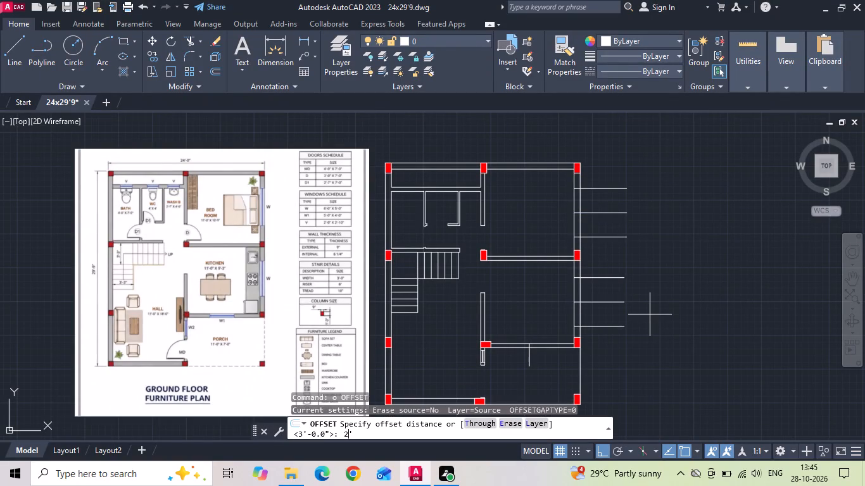
text(6)
key(space)
middle_drag(567, 283, 553, 225)
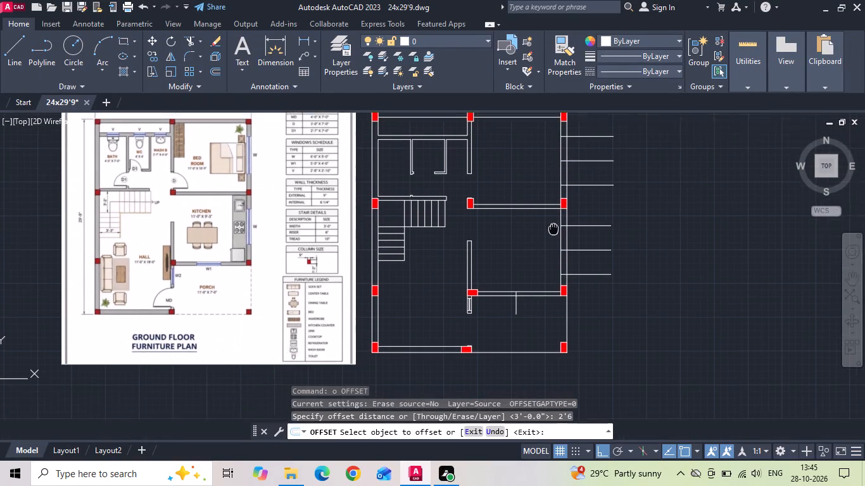
middle_drag(553, 225, 553, 224)
scroll(563, 281, up, 1)
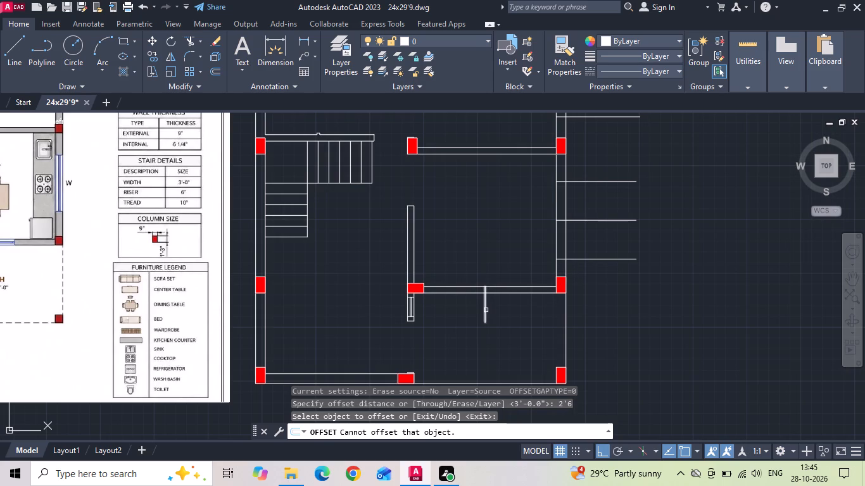
drag(486, 309, 464, 320)
click(440, 330)
drag(484, 307, 489, 306)
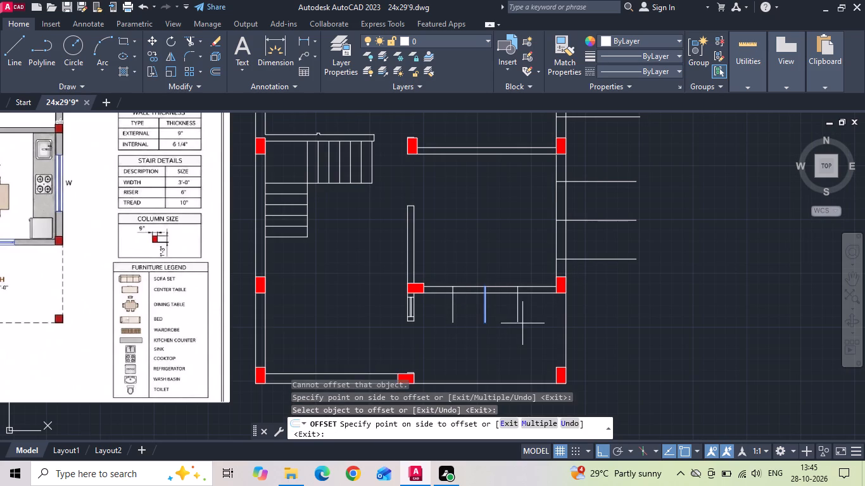
click(522, 323)
key(Escape)
Draw a vertical centre line across the bath's north wall from its midpoint for ventilator V.
scroll(524, 327, down, 2)
scroll(454, 228, up, 2)
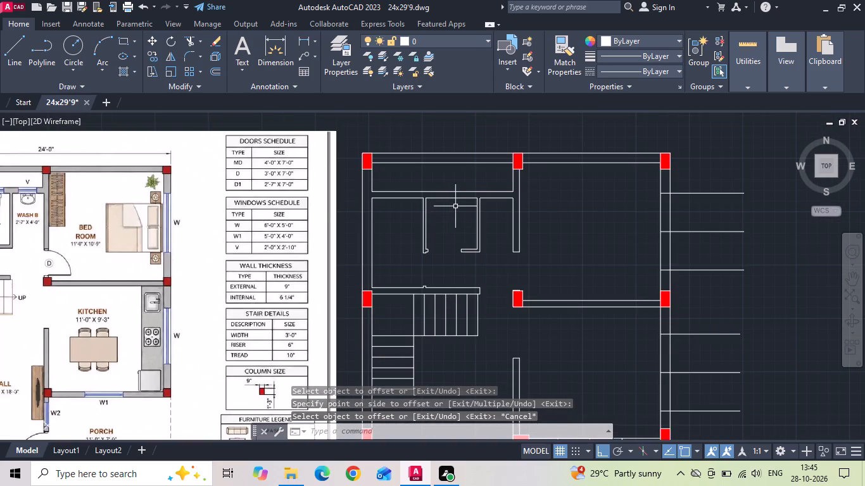
middle_drag(451, 214, 534, 227)
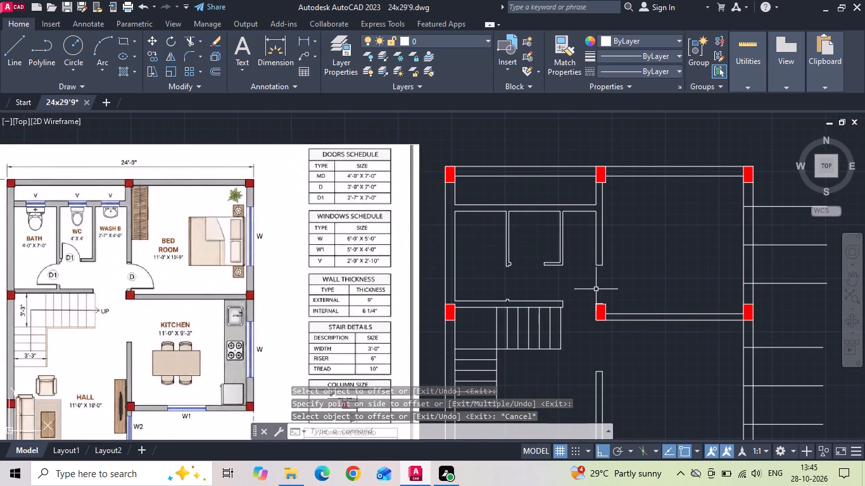
key(l)
key(space)
scroll(485, 209, up, 2)
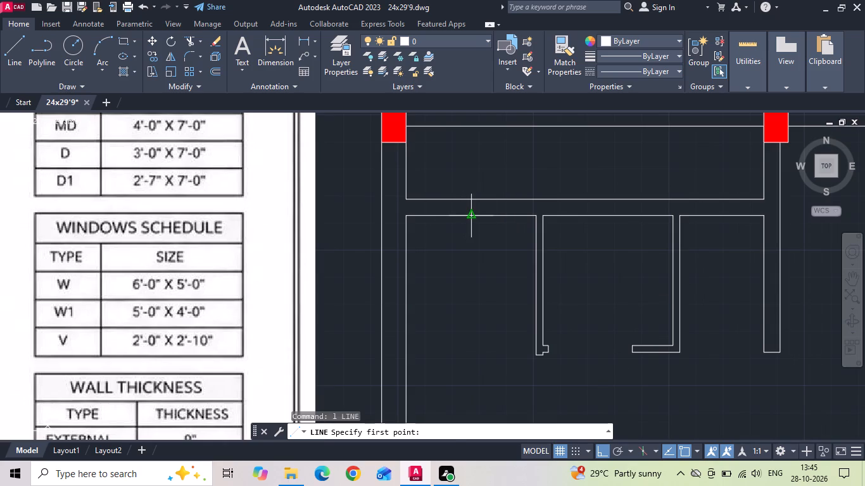
click(469, 215)
click(470, 199)
key(Escape)
Offset the bath ventilator's centre line 12" to each side to form the opening's end lines.
text(o)
key(space)
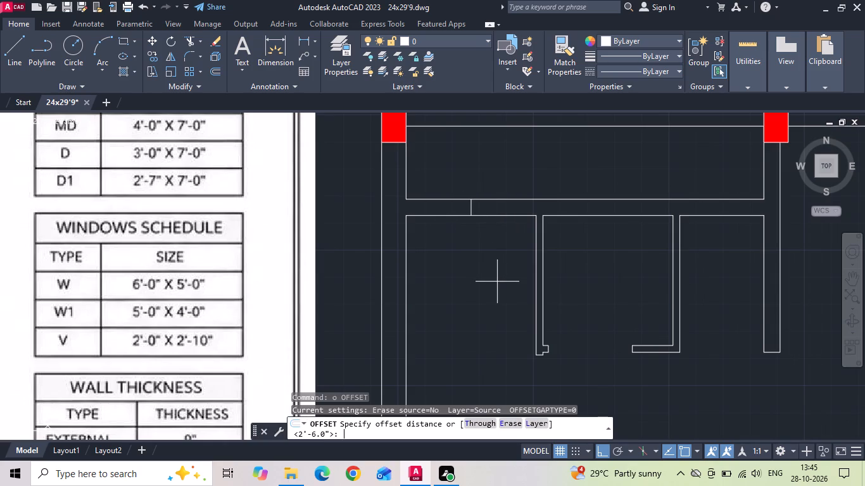
key(1)
key(2)
key(space)
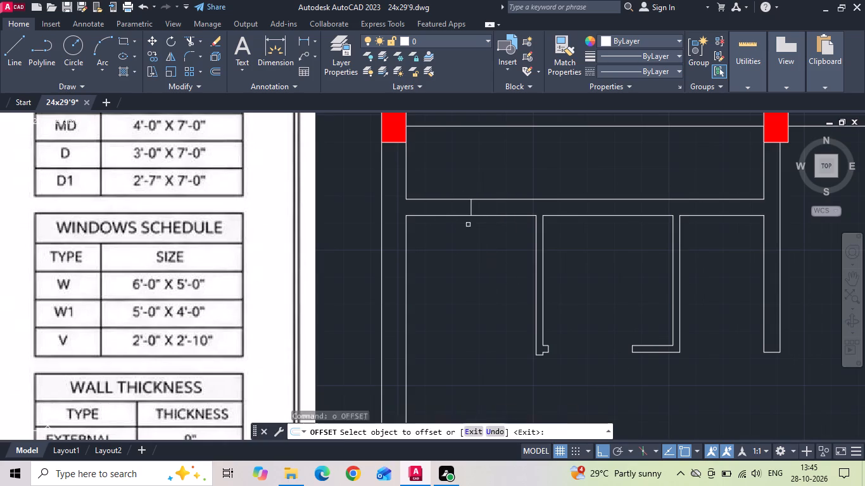
drag(470, 206, 451, 216)
click(429, 231)
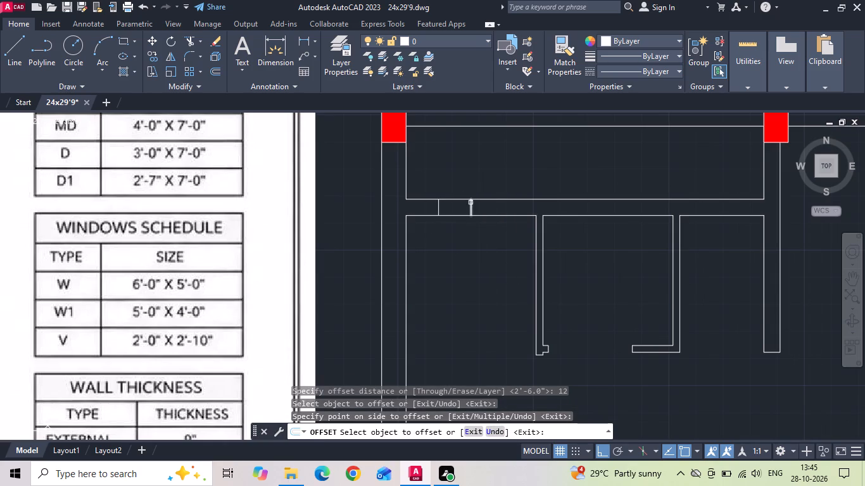
click(470, 202)
click(507, 215)
key(Escape)
Delete the original vertical centre line between the bath ventilator's two end lines.
click(473, 205)
click(466, 207)
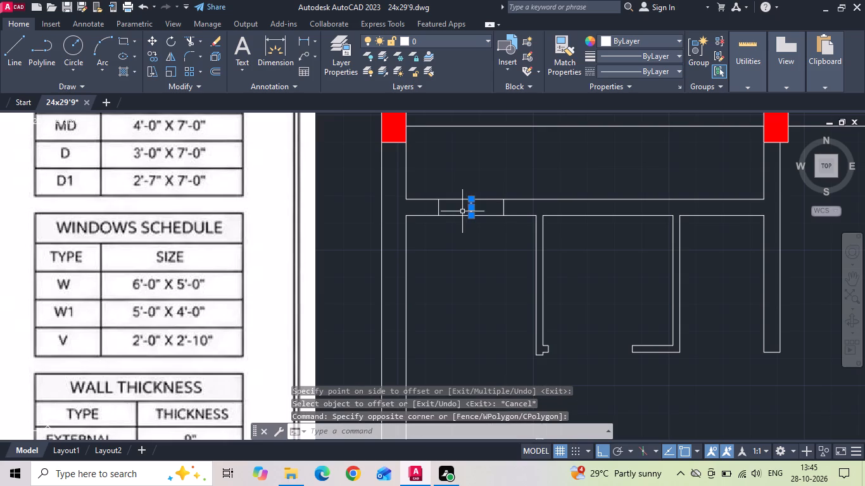
key(Delete)
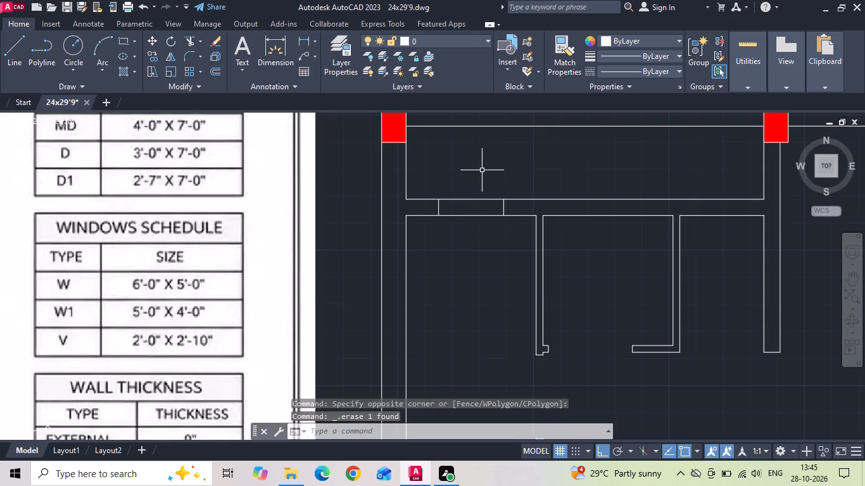
Draw a horizontal centre line in the bath ventilator between the midpoints of its two end lines.
middle_drag(481, 178, 469, 236)
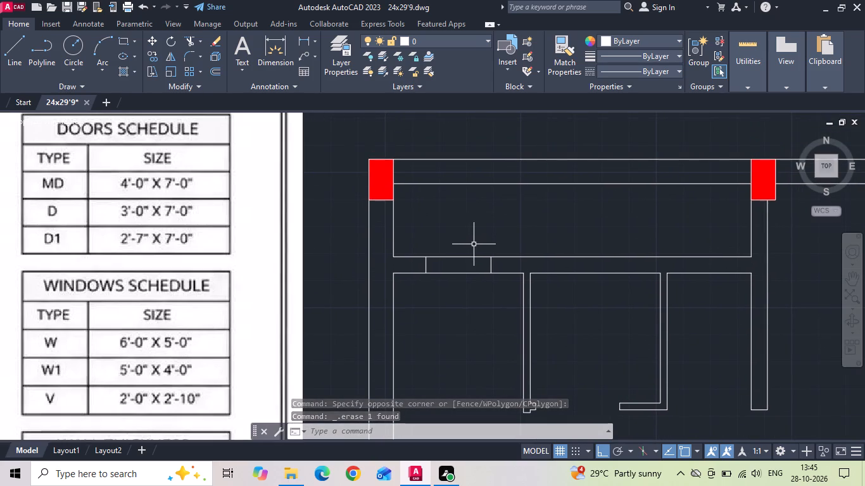
text(l)
key(space)
scroll(478, 259, up, 2)
drag(344, 270, 351, 272)
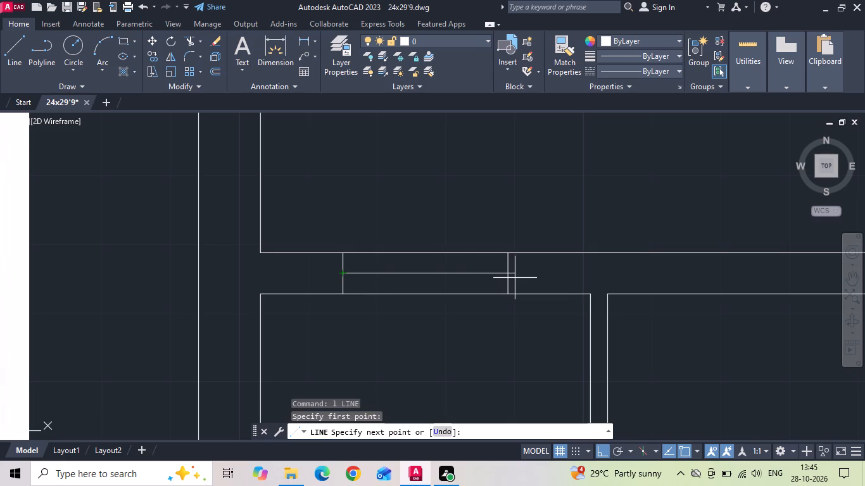
click(508, 273)
key(Escape)
Offset the bath ventilator's horizontal centre line 0.5" to each side to form the glass lines.
text(0.5)
key(Escape)
key(o)
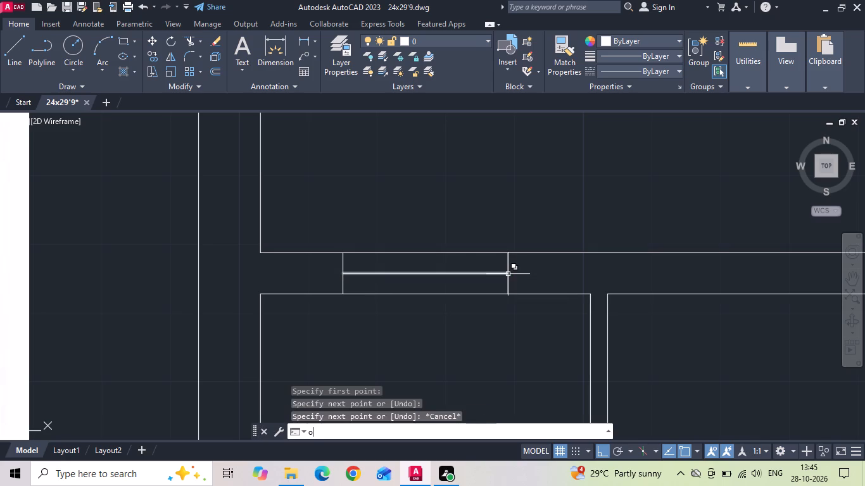
key(Return)
text(.5)
key(Return)
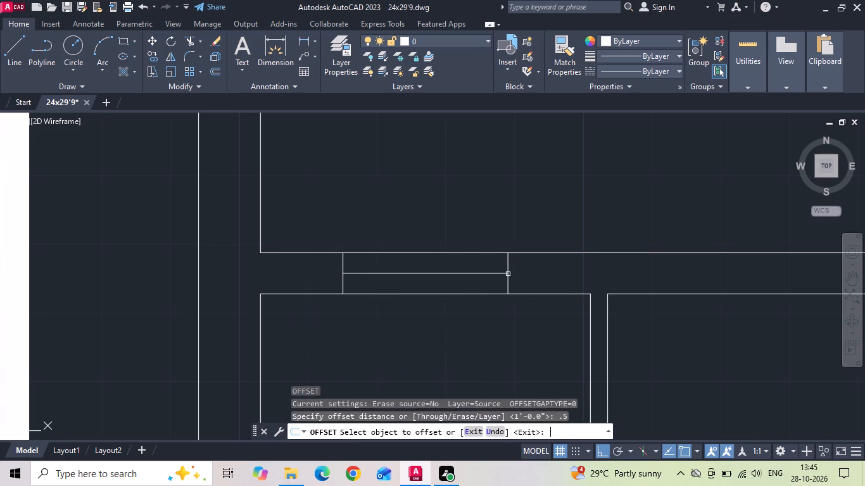
click(465, 272)
click(465, 259)
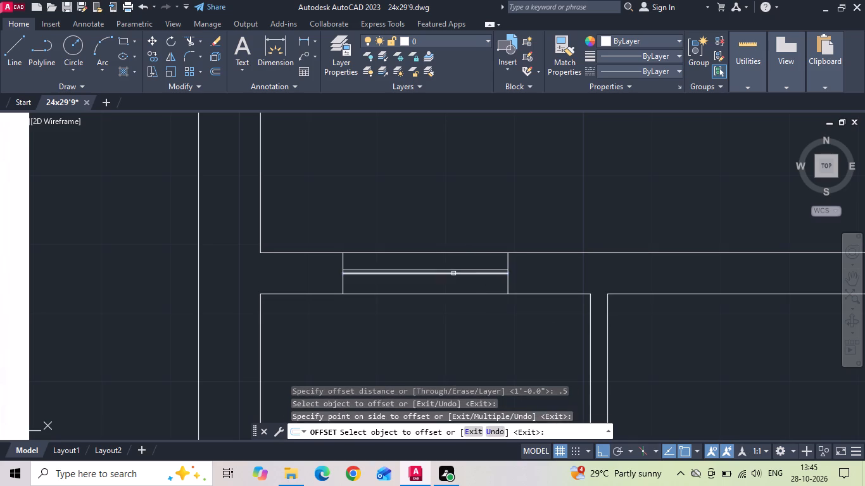
drag(453, 273, 451, 283)
click(447, 293)
key(Escape)
Delete the original horizontal centre line between the bath ventilator's two glass lines.
scroll(451, 276, up, 1)
click(451, 273)
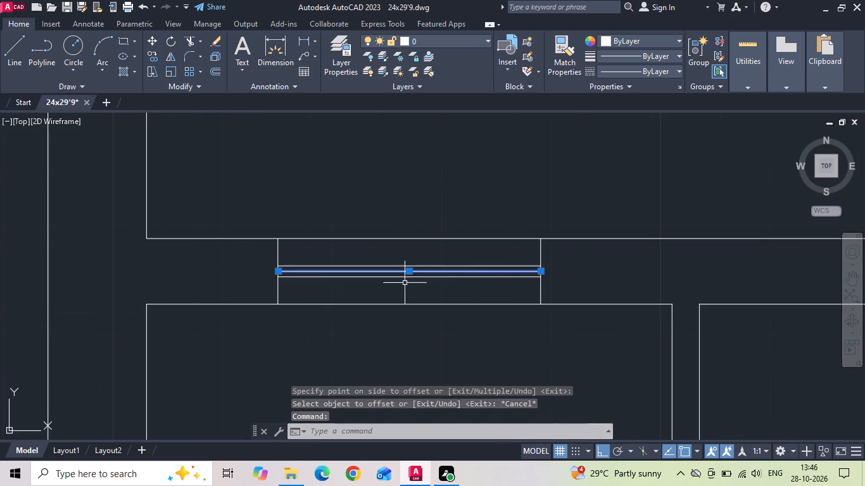
key(Delete)
Copy the bath ventilator from its lower midpoint to the midpoints of the WC and wash basin areas' north walls.
drag(262, 223, 258, 247)
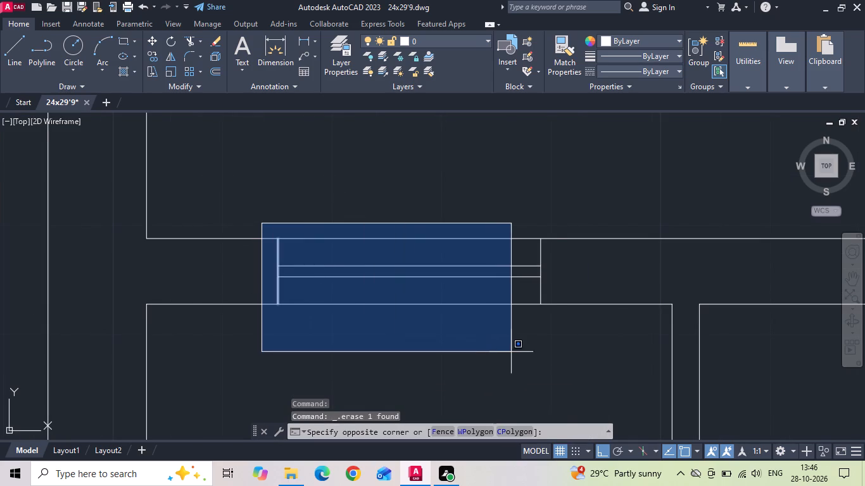
click(563, 361)
right_click(377, 184)
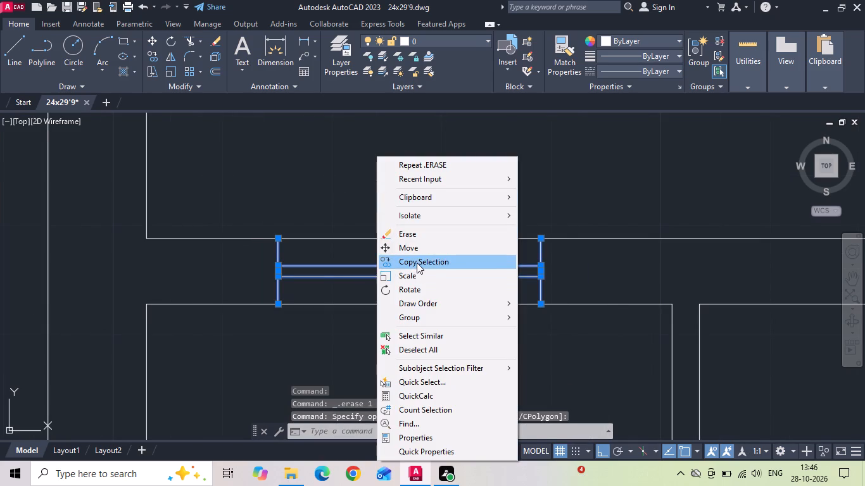
click(417, 263)
click(410, 304)
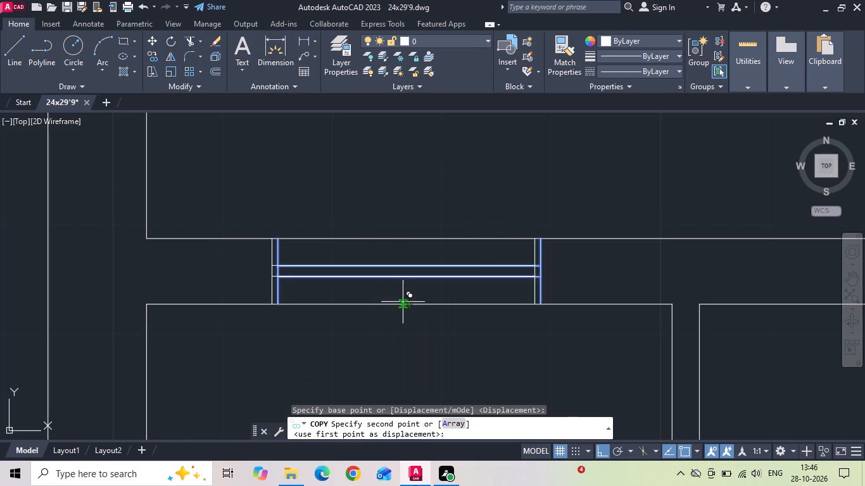
scroll(403, 302, down, 2)
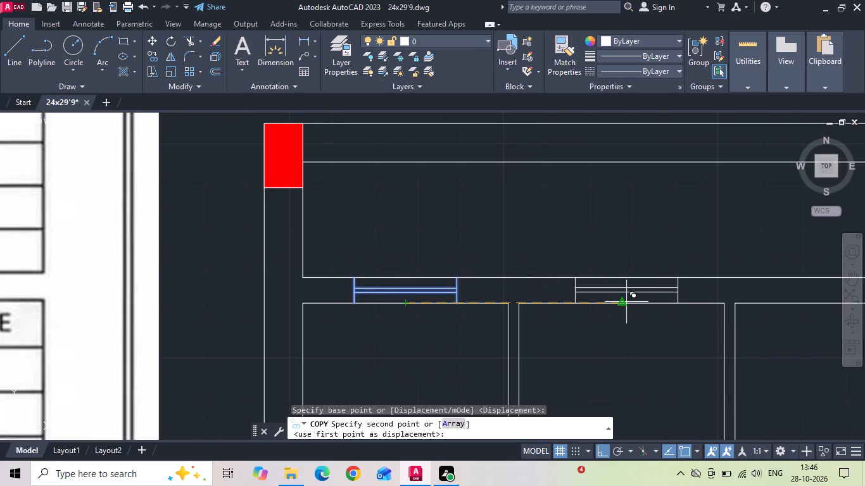
click(626, 302)
scroll(608, 308, down, 2)
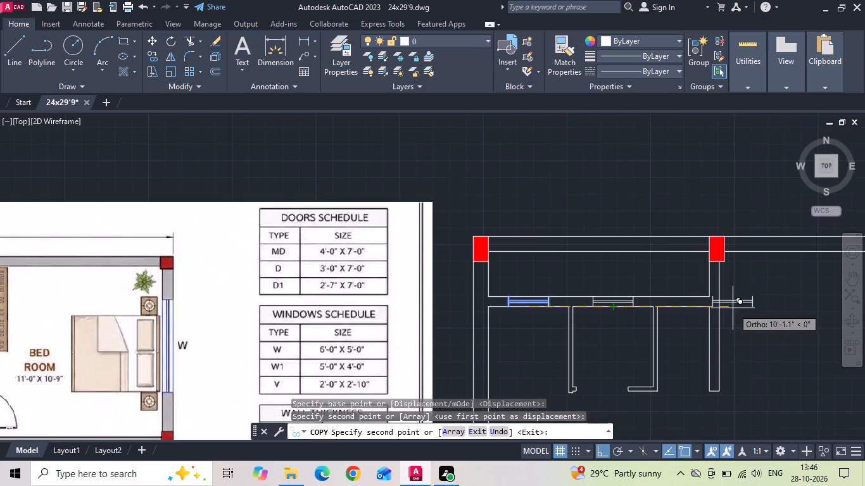
scroll(683, 310, up, 3)
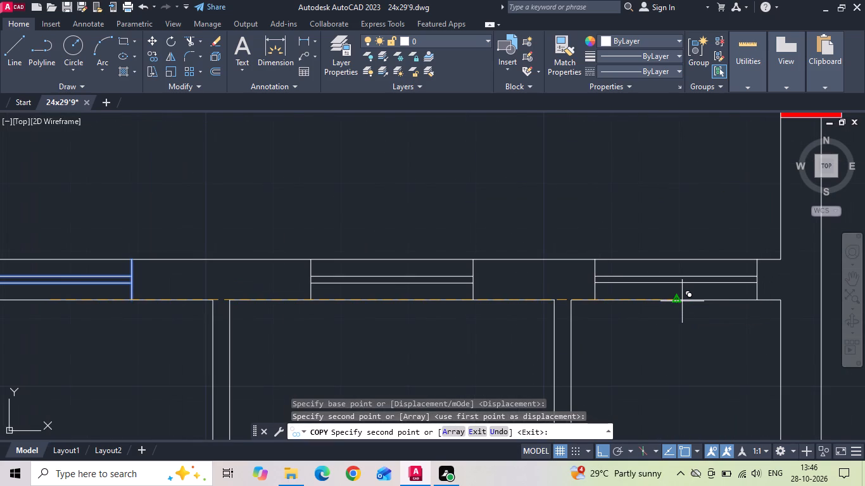
click(673, 302)
scroll(543, 221, down, 5)
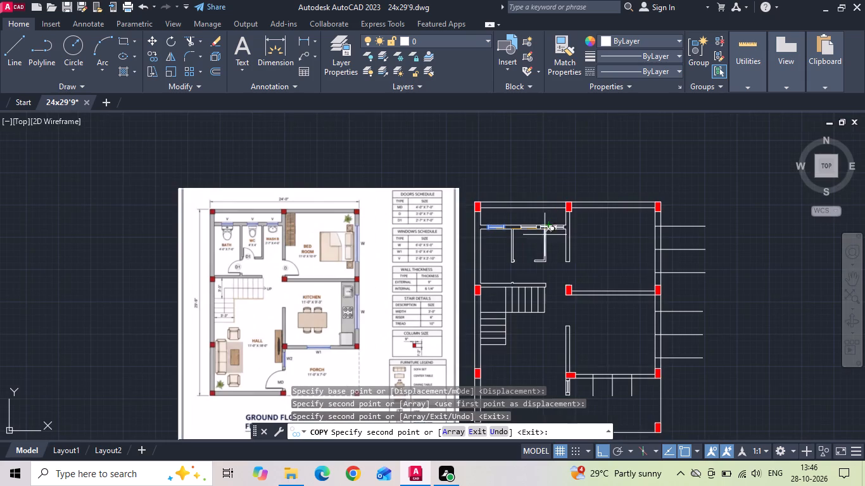
key(Escape)
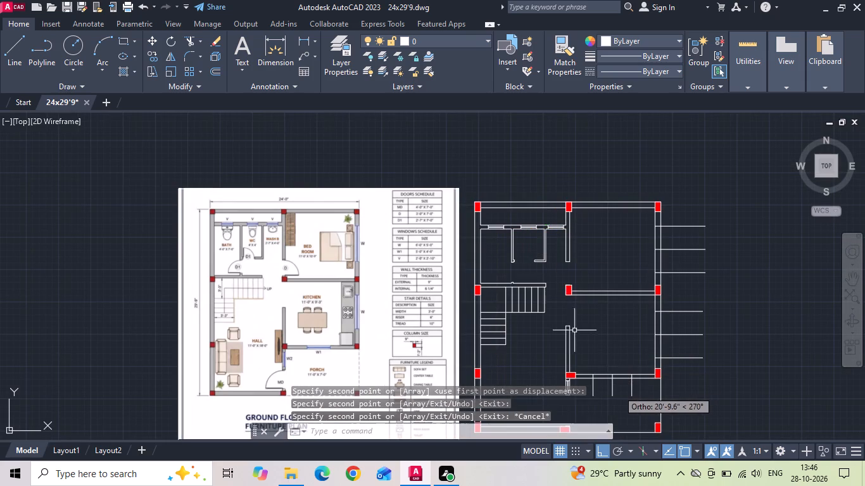
Copy the bath ventilator's two glass lines from its upper west corner to window W1's upper west corner in the kitchen's south wall.
scroll(488, 225, up, 5)
click(496, 234)
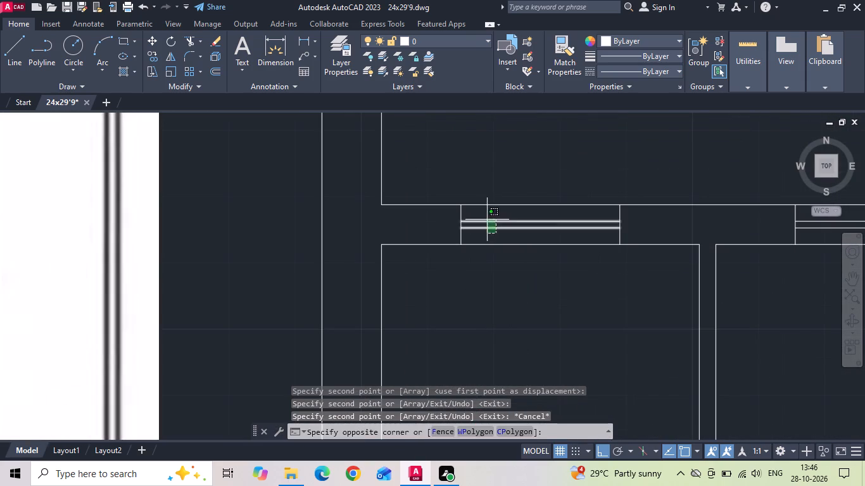
click(487, 220)
right_click(487, 219)
click(526, 263)
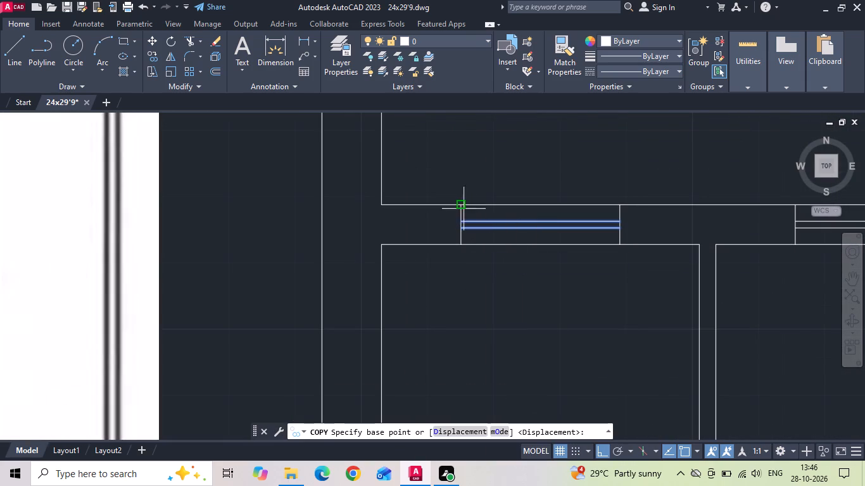
click(463, 204)
scroll(477, 201, down, 4)
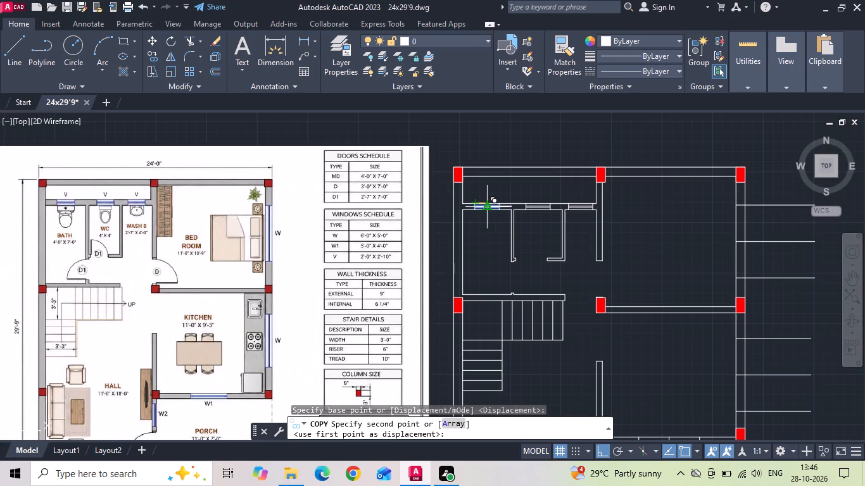
scroll(208, 381, up, 2)
middle_drag(206, 377, 208, 354)
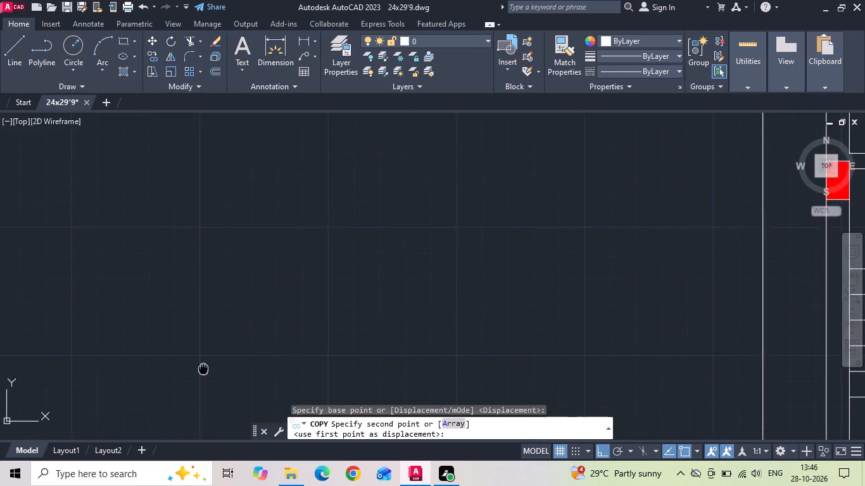
middle_drag(208, 354, 246, 315)
scroll(249, 310, down, 2)
scroll(260, 344, up, 1)
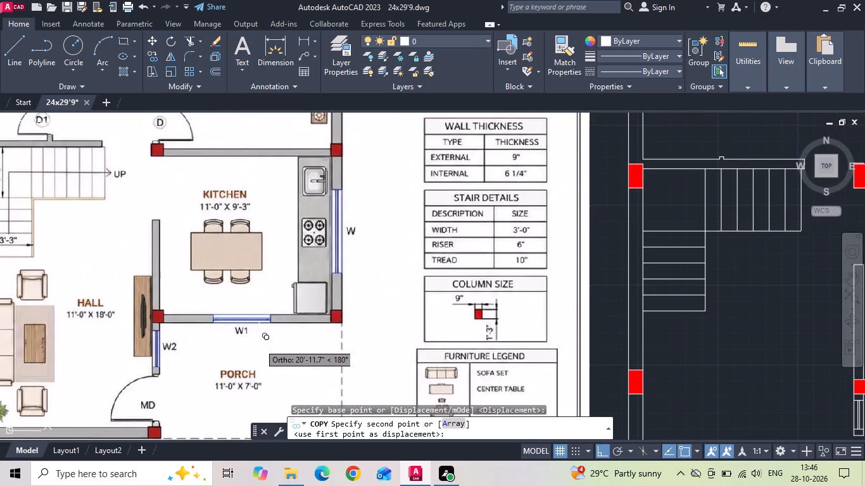
middle_drag(259, 344, 282, 310)
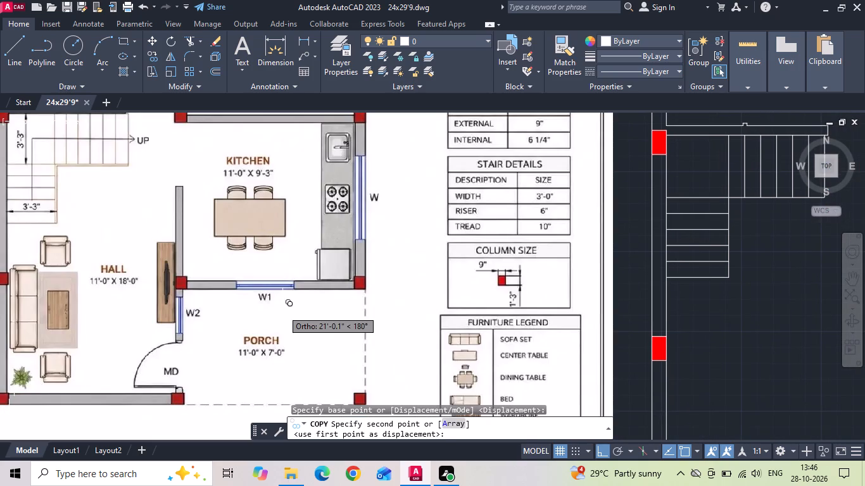
scroll(282, 310, down, 2)
scroll(282, 310, up, 1)
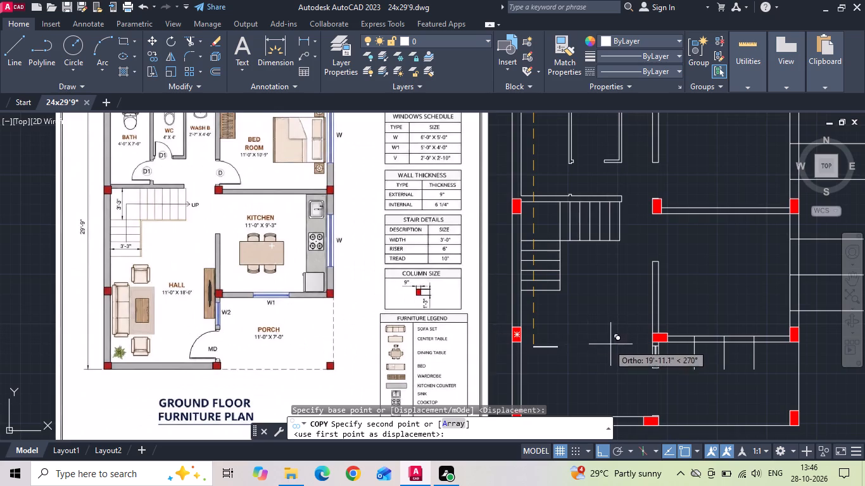
middle_drag(608, 340, 369, 277)
scroll(431, 275, up, 3)
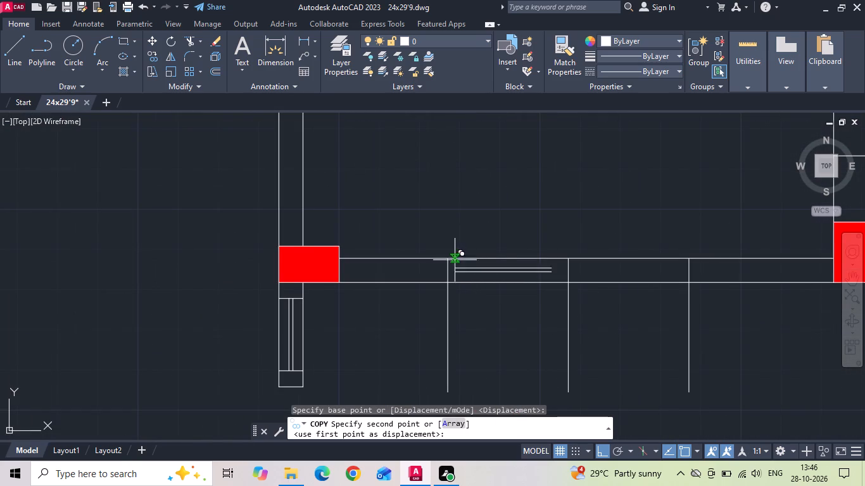
click(450, 259)
key(Escape)
Delete window W1's middle guide line and trim its two end lines where they run below the kitchen's south wall.
drag(584, 334, 533, 347)
click(521, 347)
key(Delete)
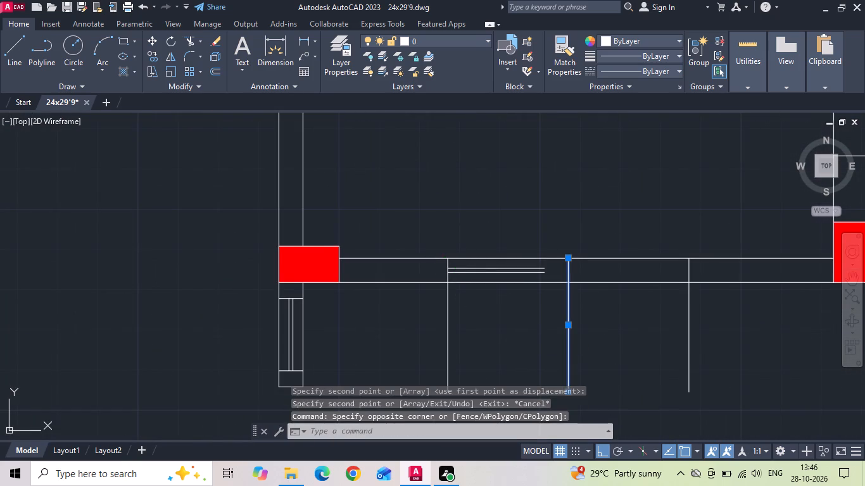
text(tr)
key(space)
key(space)
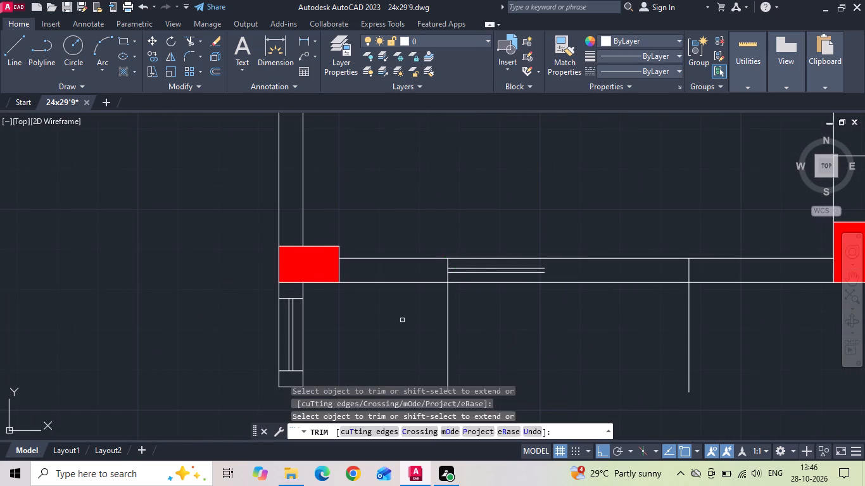
drag(401, 343, 729, 335)
key(Escape)
Extend the two copied glass lines to window W1's east end line.
key(e)
key(x)
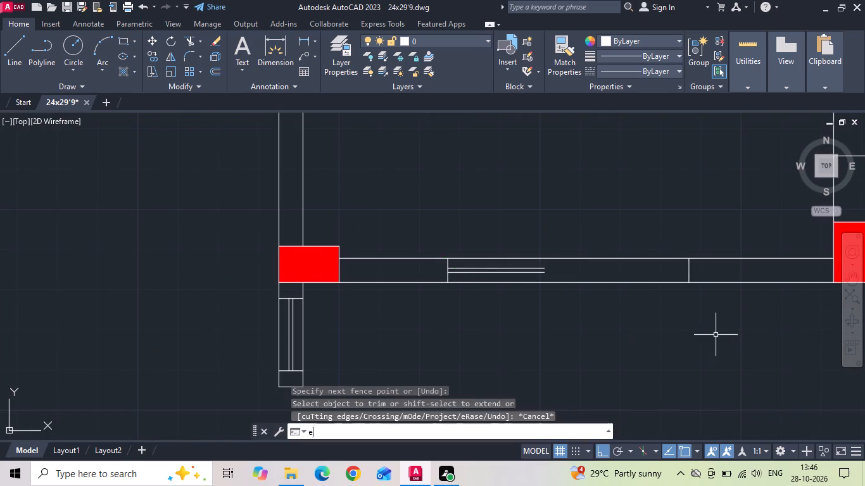
key(space)
click(520, 269)
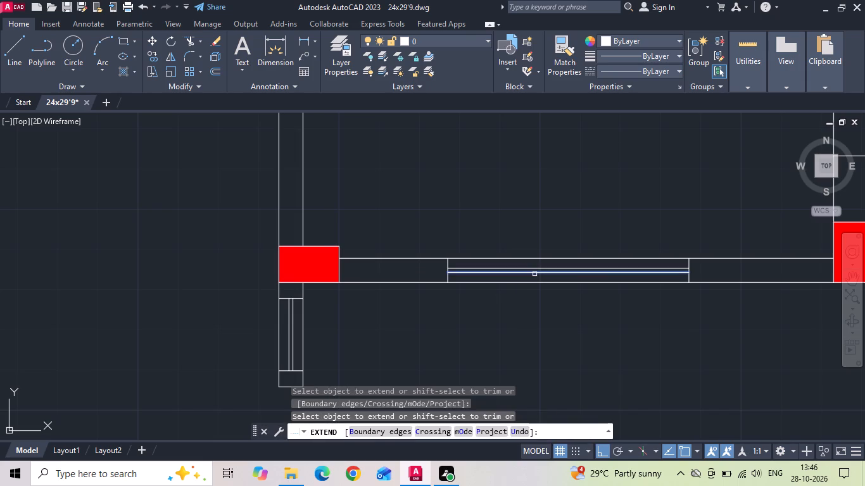
click(534, 274)
scroll(522, 344, down, 3)
key(Escape)
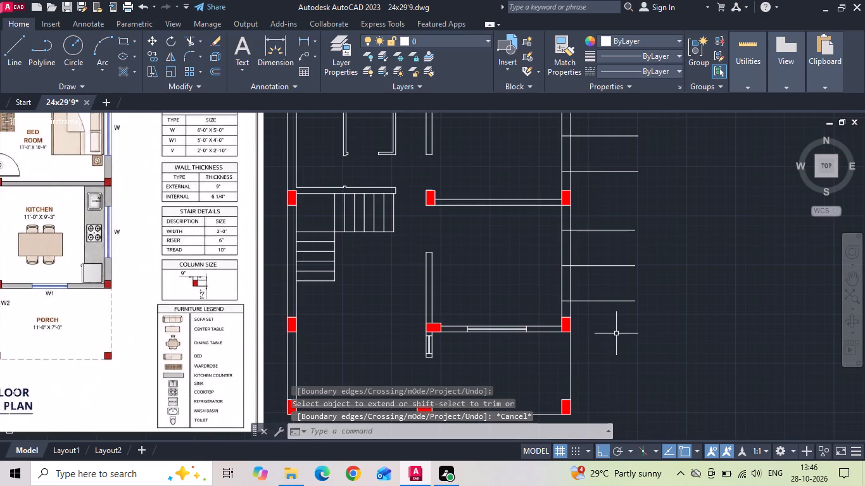
Trim the W window guide lines where they project outside the east wall of the bedroom and kitchen.
key(t)
text(r)
key(space)
scroll(614, 333, down, 1)
drag(616, 344, 613, 331)
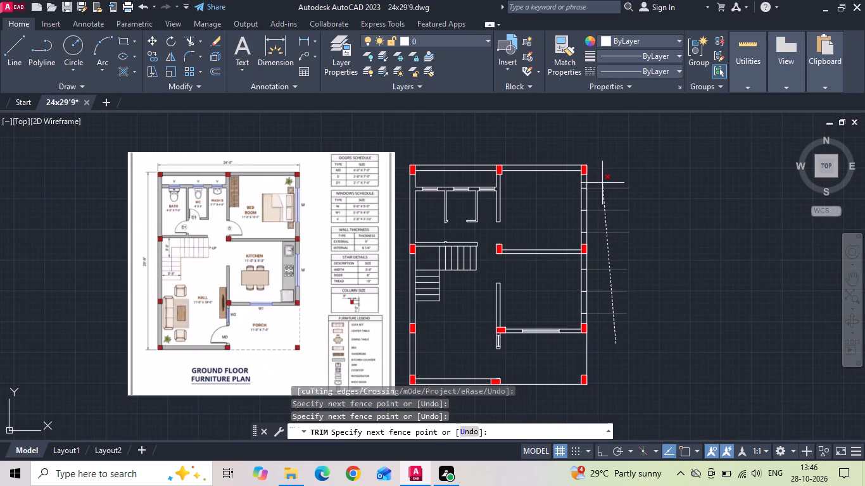
click(602, 178)
Trim away the middle guide line inside the bedroom and kitchen W windows in the east wall.
scroll(595, 226, up, 2)
click(564, 184)
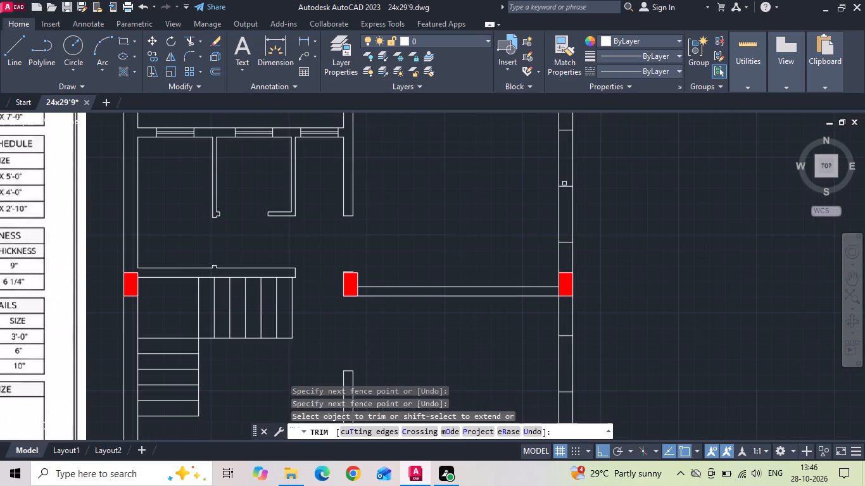
click(565, 200)
scroll(564, 189, down, 1)
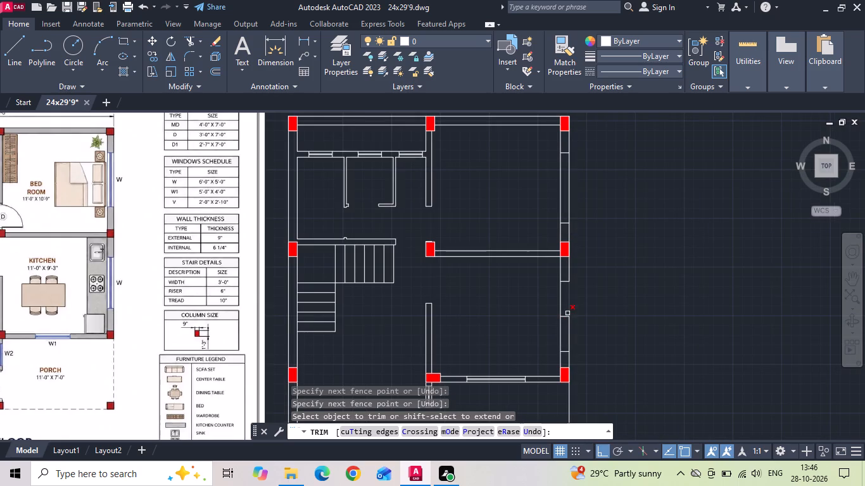
click(567, 313)
key(ctrl+z)
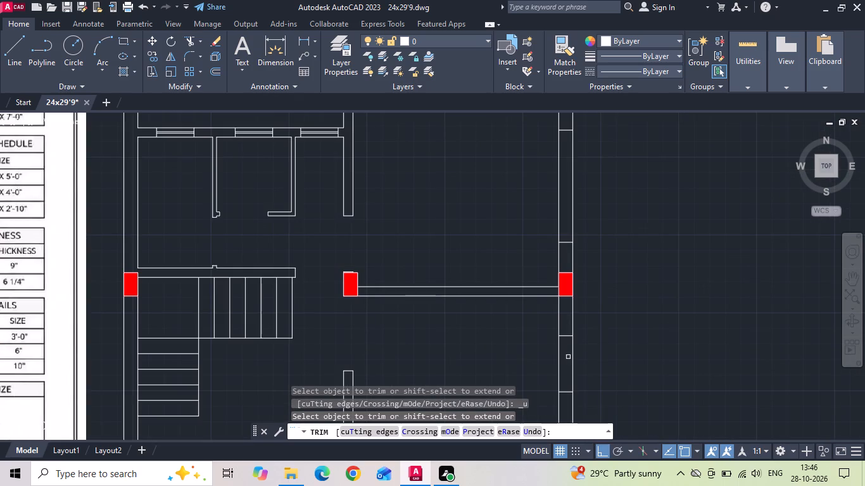
middle_drag(554, 341, 505, 213)
click(514, 263)
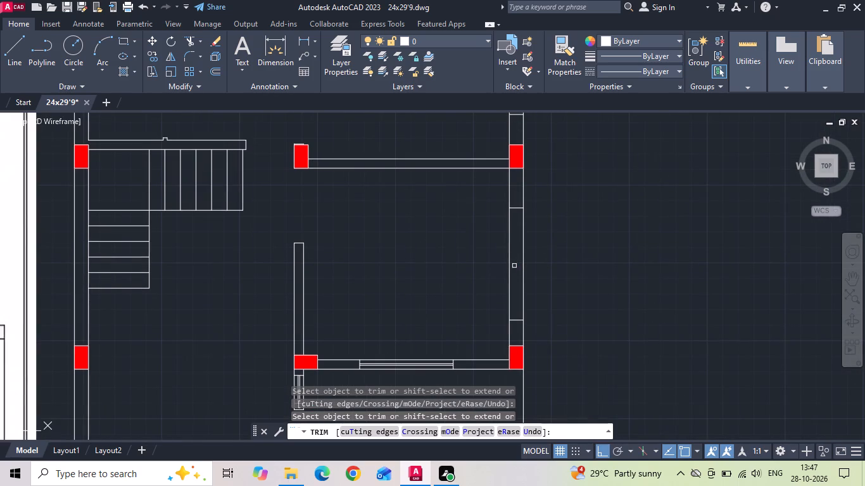
key(Escape)
Copy the inner line of the kitchen's east wall outward by 4" and 5" to form window W's glass lines.
click(510, 273)
right_click(545, 251)
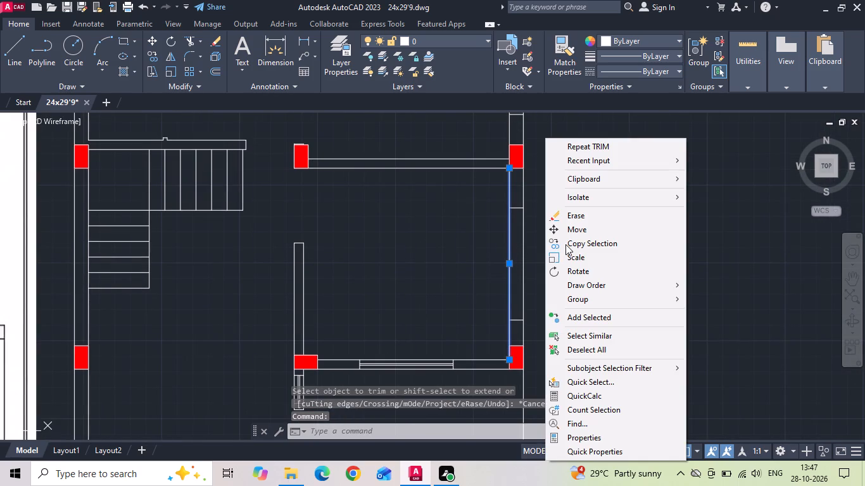
click(566, 244)
click(602, 267)
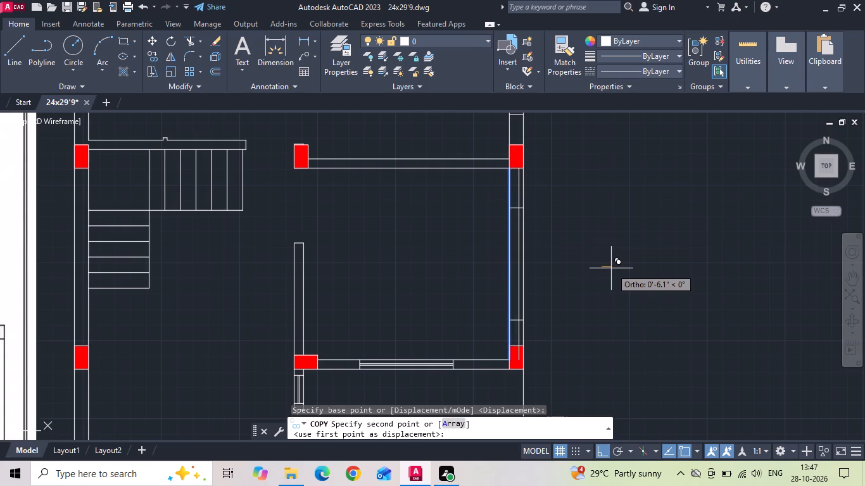
text(4 5)
key(space)
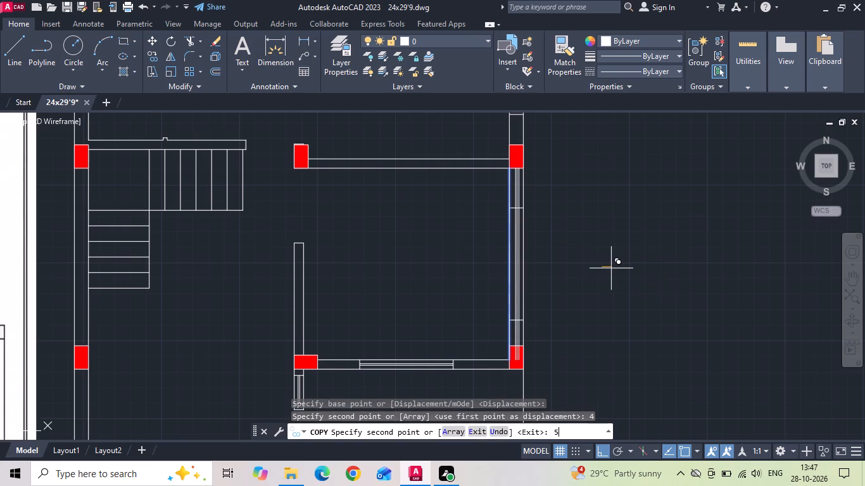
key(Escape)
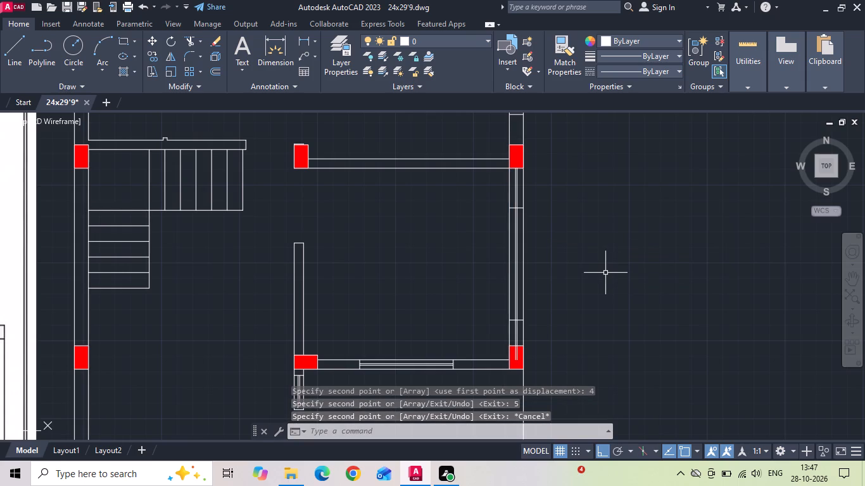
Trim the two glass lines between the kitchen W window's end lines and delete their leftover pieces below the window.
text(tr)
key(space)
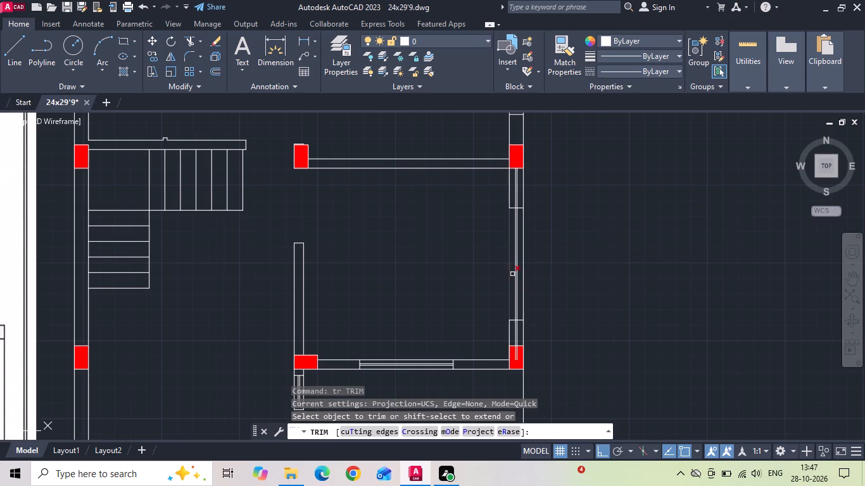
click(515, 265)
click(515, 264)
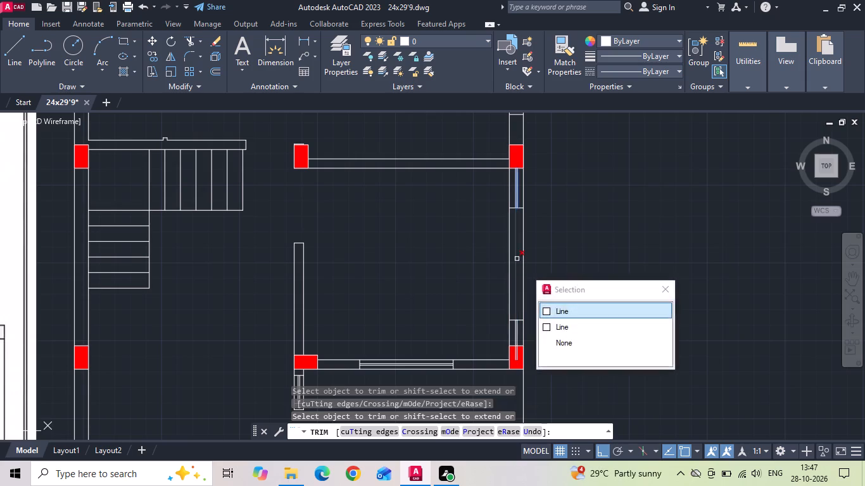
click(517, 259)
key(Escape)
scroll(516, 331, up, 2)
click(520, 347)
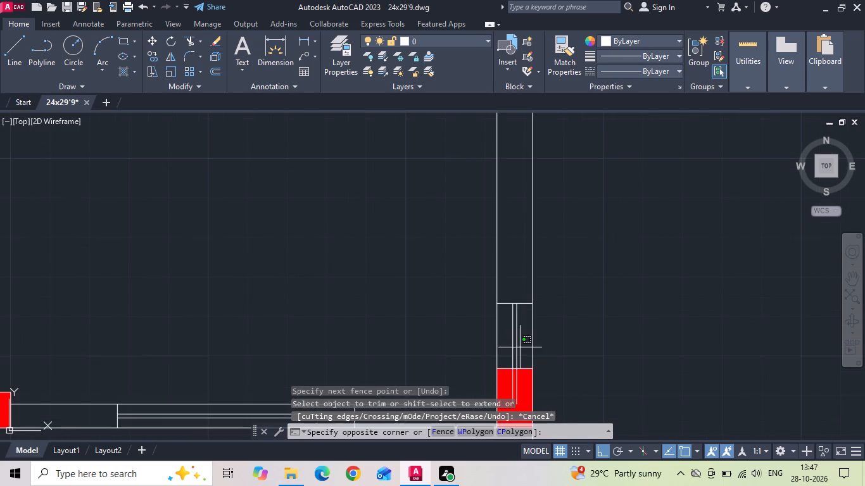
click(505, 330)
key(Delete)
Extend the two remaining upper glass line pieces down to the kitchen W window's lower end line.
scroll(502, 346, down, 2)
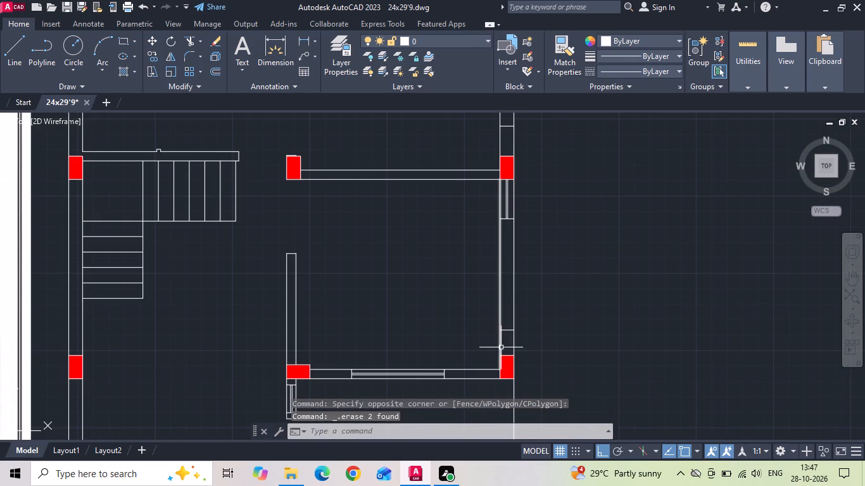
key(e)
key(x)
key(space)
click(506, 206)
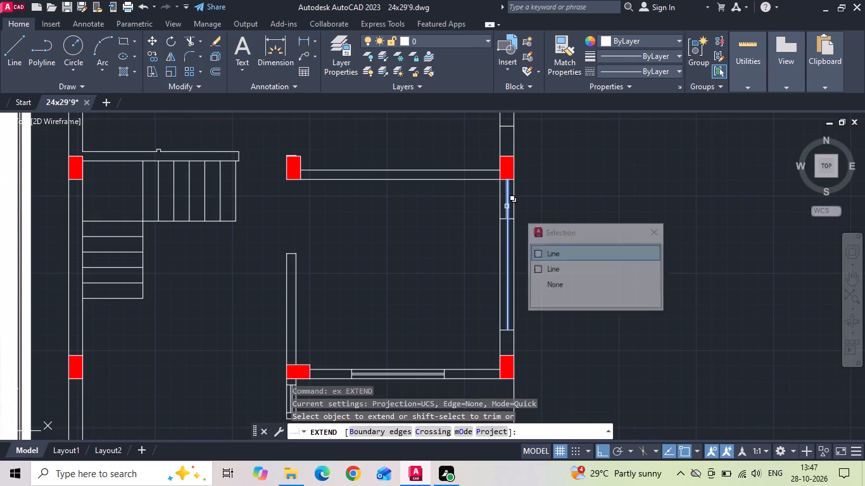
click(504, 219)
scroll(508, 209, up, 1)
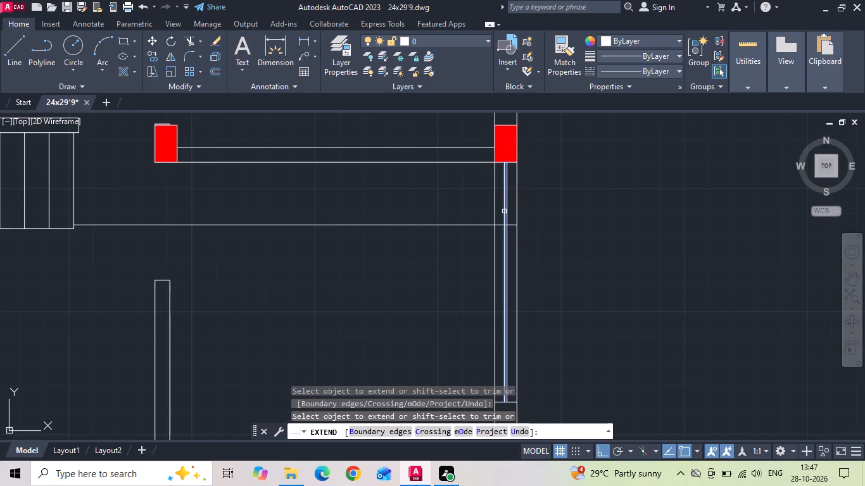
click(504, 212)
key(Escape)
Trim the two glass lines above the kitchen W window's upper end line.
text(tr)
key(space)
drag(449, 295, 448, 290)
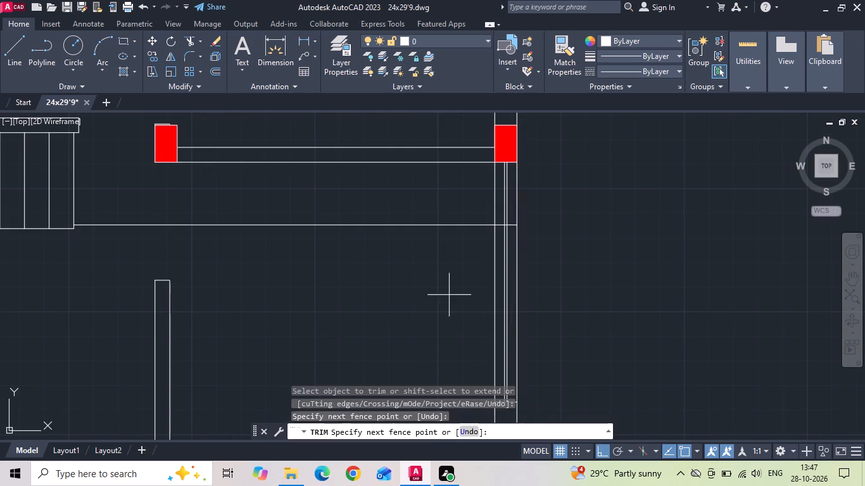
drag(448, 290, 460, 208)
click(503, 206)
click(507, 202)
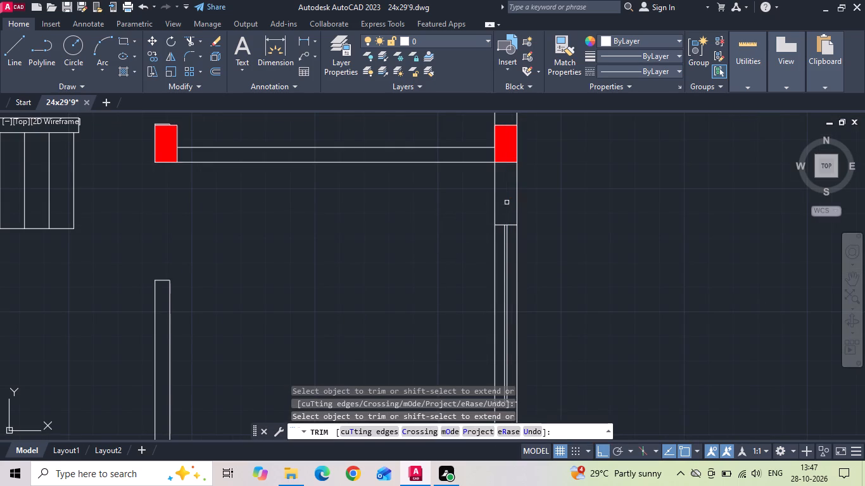
scroll(505, 204, down, 1)
key(Escape)
Copy the kitchen W window's two glass lines from its upper outer corner to the bedroom W window's upper outer corner.
scroll(503, 263, up, 1)
click(509, 251)
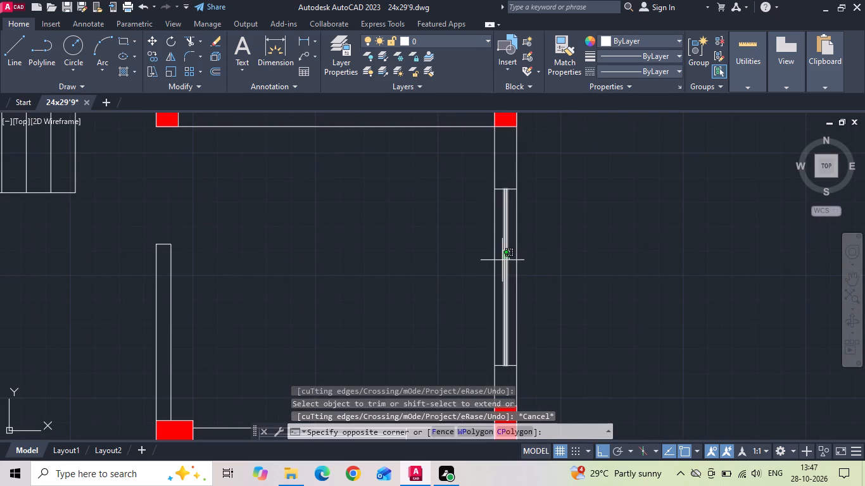
click(502, 260)
right_click(502, 261)
click(523, 258)
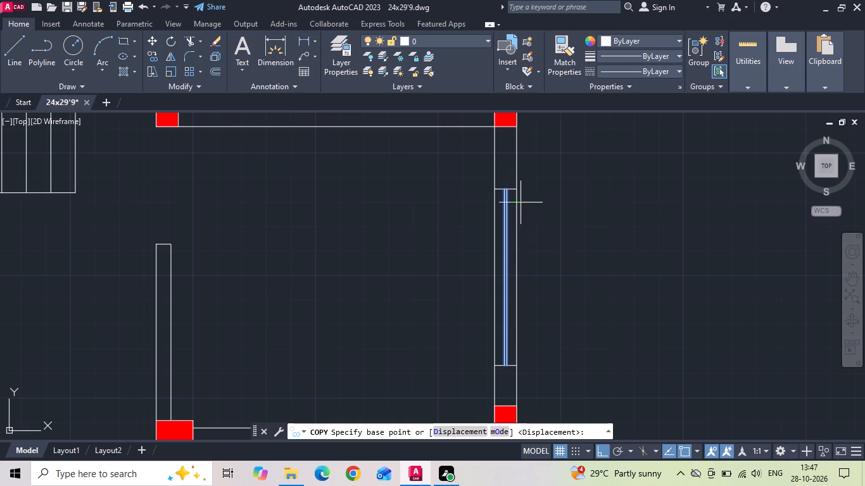
drag(517, 186, 517, 192)
scroll(517, 315, down, 1)
middle_drag(512, 192, 471, 361)
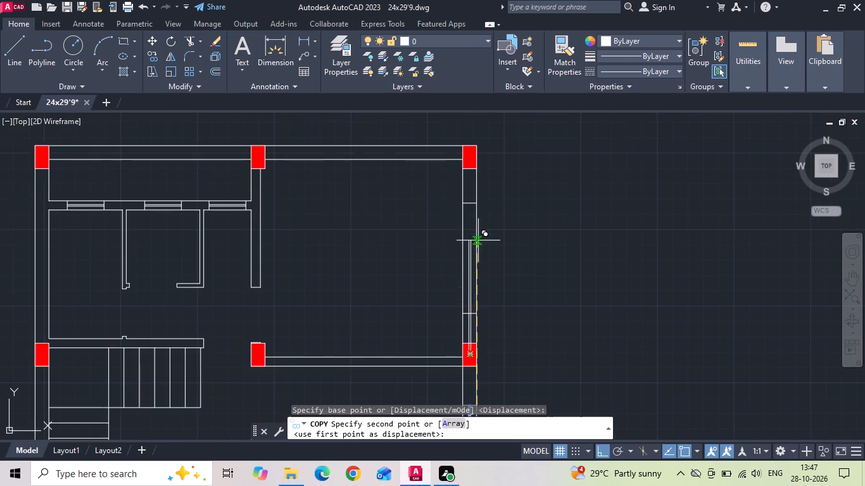
click(479, 202)
scroll(552, 220, down, 2)
key(Escape)
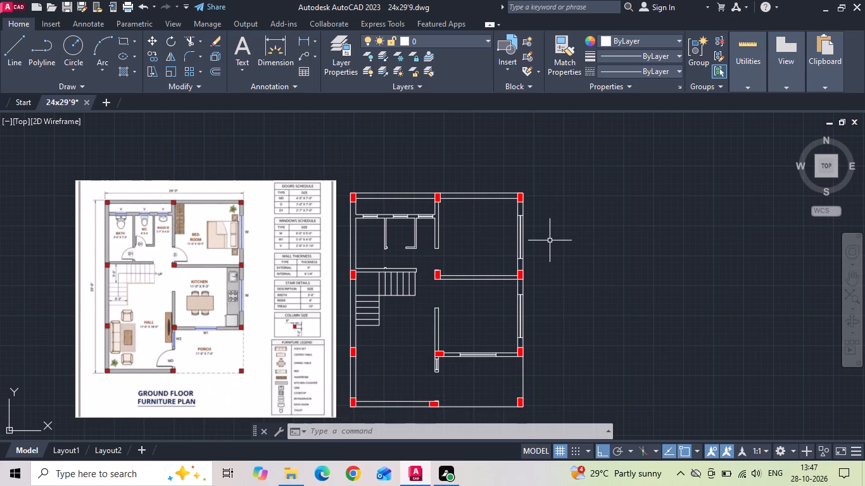
Save the drawing.
key(ctrl+s)
key(ctrl+s)
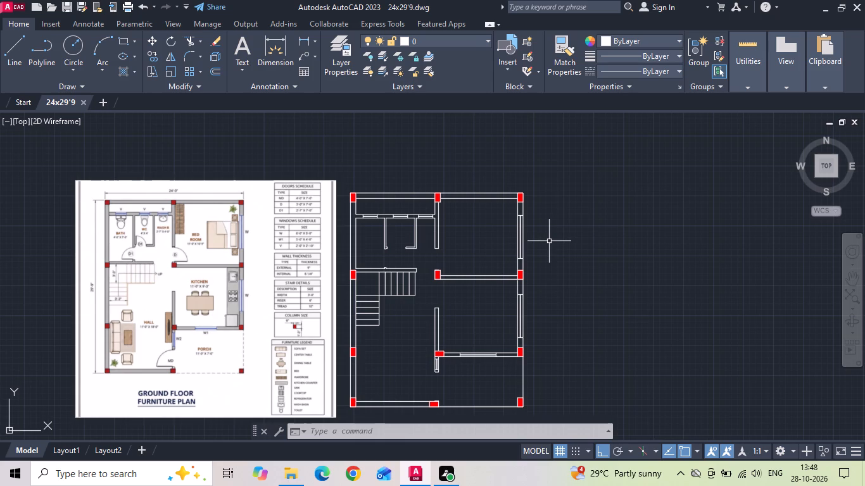
Save the drawing.
key(ctrl+s)
key(ctrl+s)
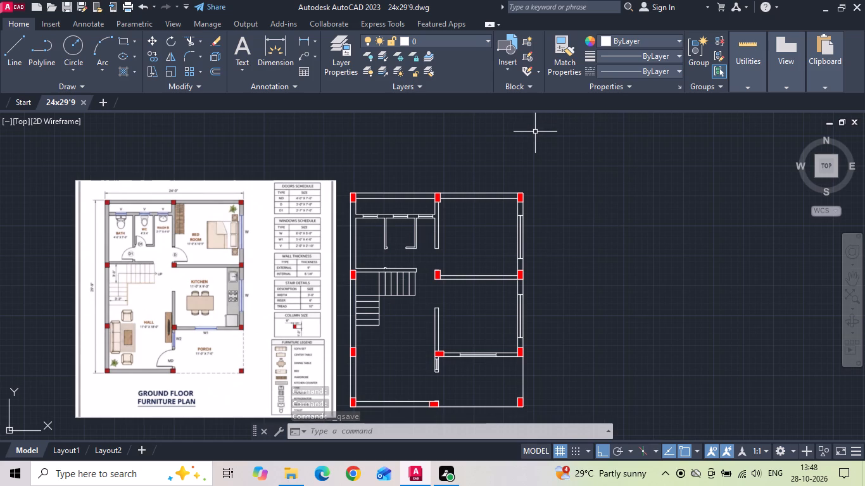
key(ctrl+s)
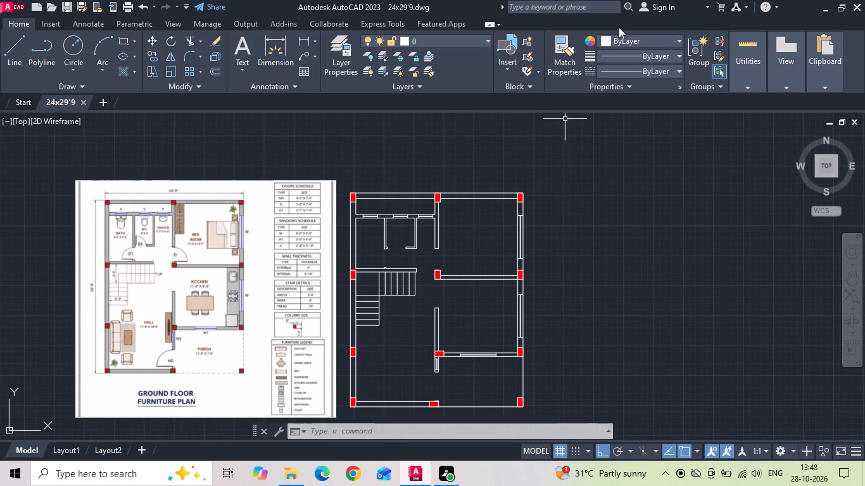
key(ctrl+s)
key(ctrl+s)
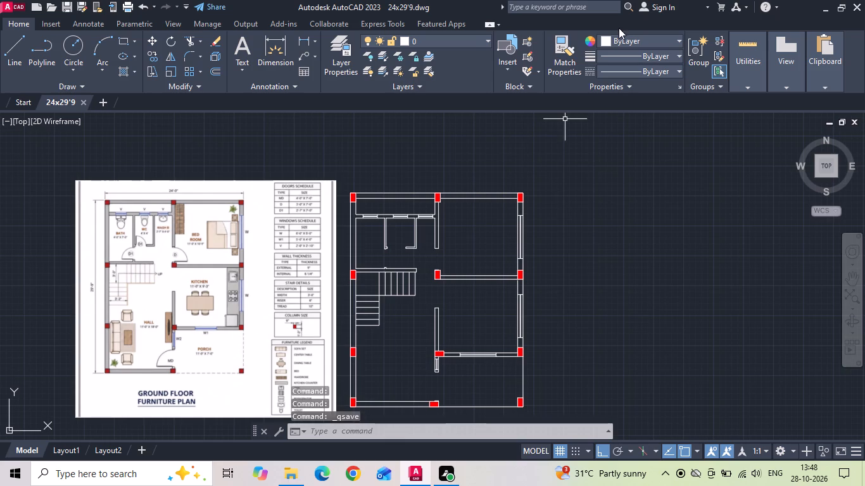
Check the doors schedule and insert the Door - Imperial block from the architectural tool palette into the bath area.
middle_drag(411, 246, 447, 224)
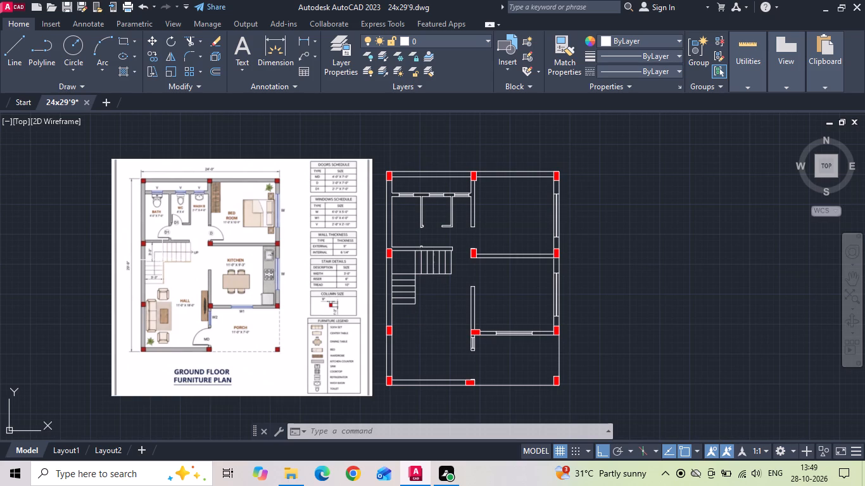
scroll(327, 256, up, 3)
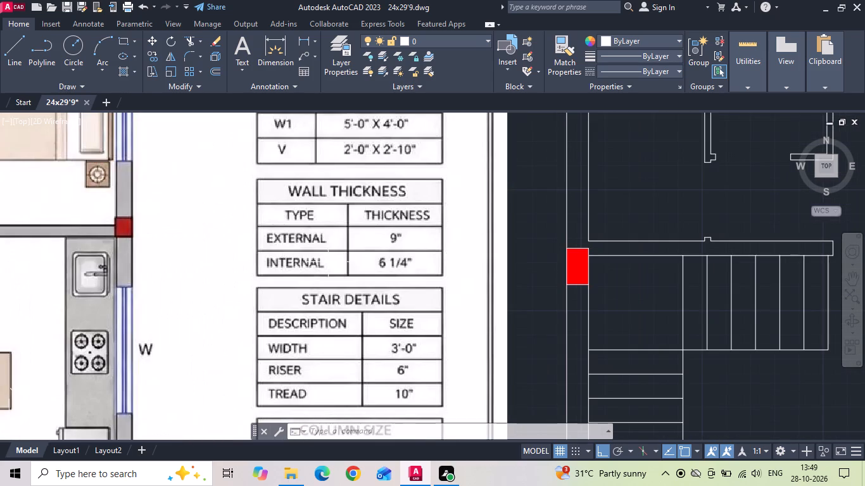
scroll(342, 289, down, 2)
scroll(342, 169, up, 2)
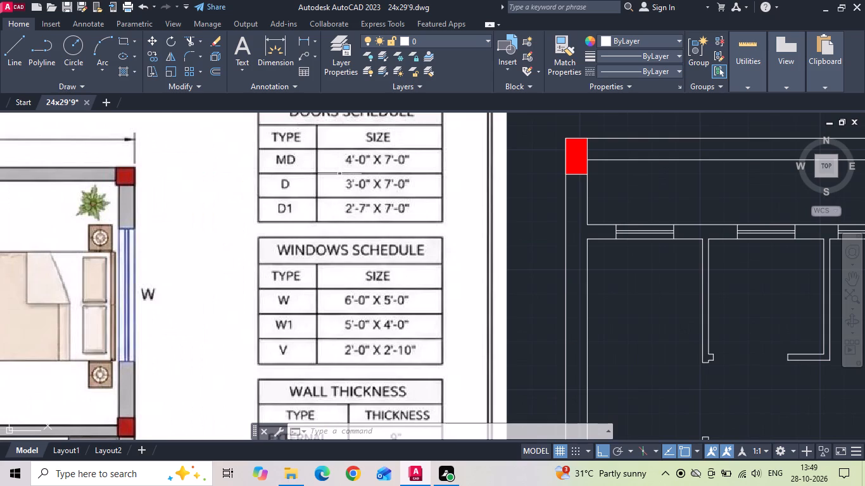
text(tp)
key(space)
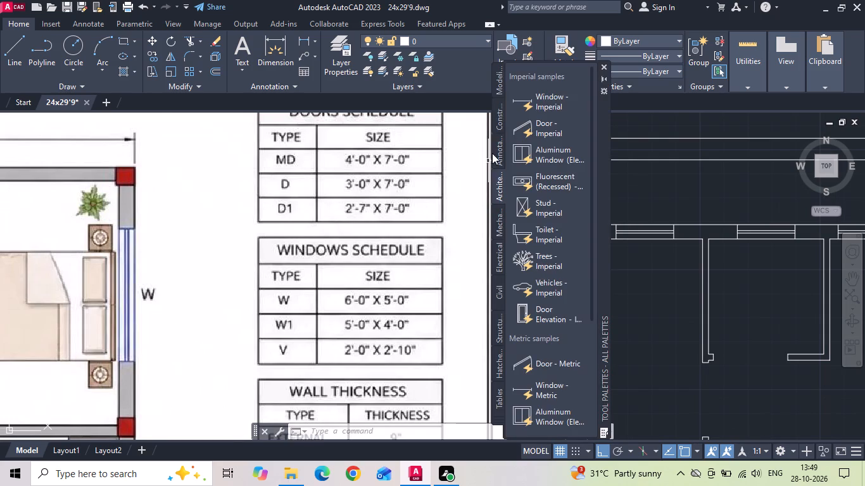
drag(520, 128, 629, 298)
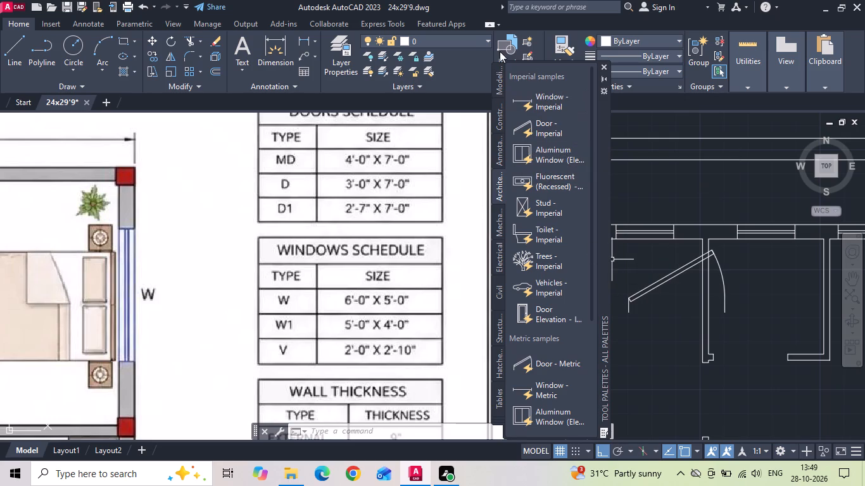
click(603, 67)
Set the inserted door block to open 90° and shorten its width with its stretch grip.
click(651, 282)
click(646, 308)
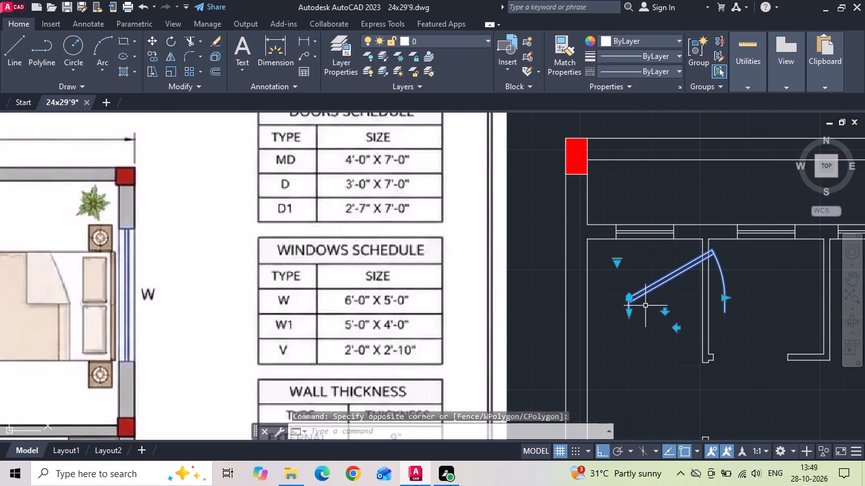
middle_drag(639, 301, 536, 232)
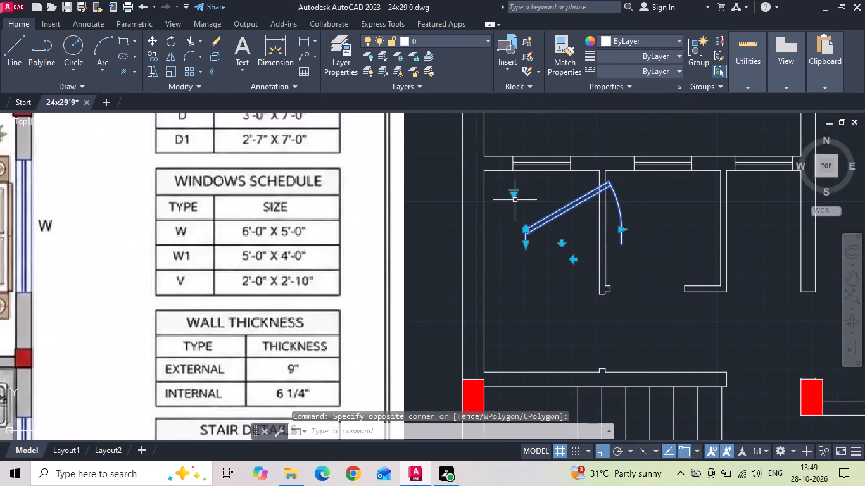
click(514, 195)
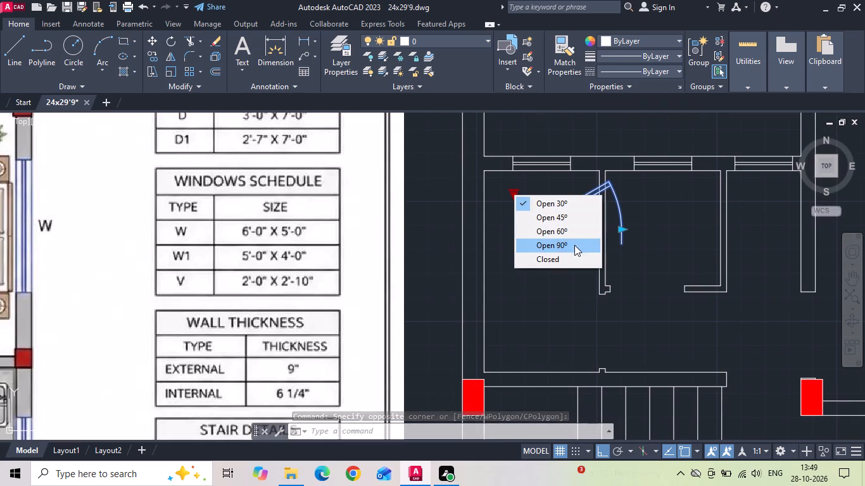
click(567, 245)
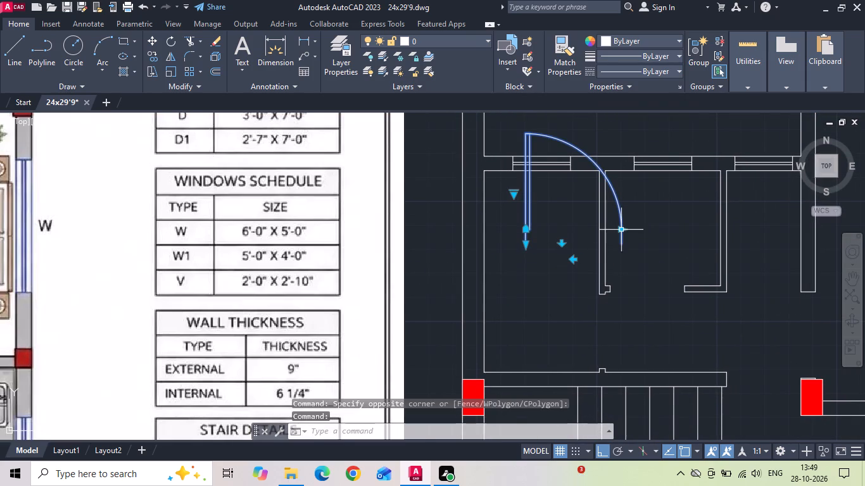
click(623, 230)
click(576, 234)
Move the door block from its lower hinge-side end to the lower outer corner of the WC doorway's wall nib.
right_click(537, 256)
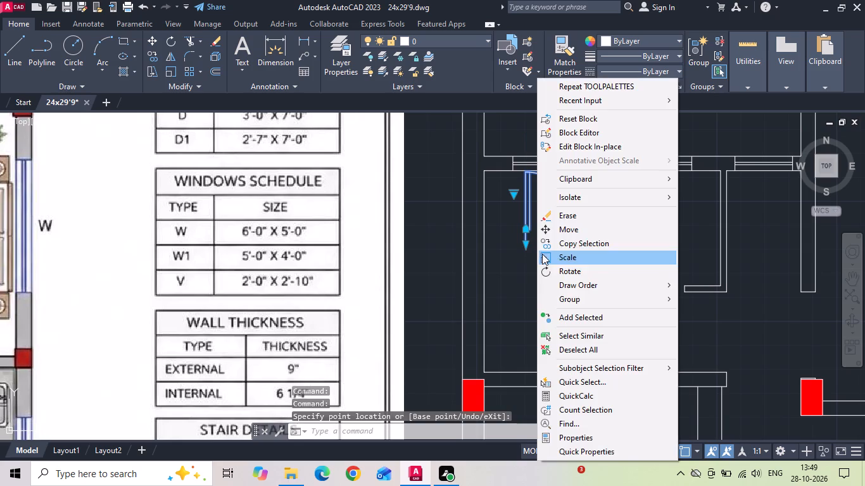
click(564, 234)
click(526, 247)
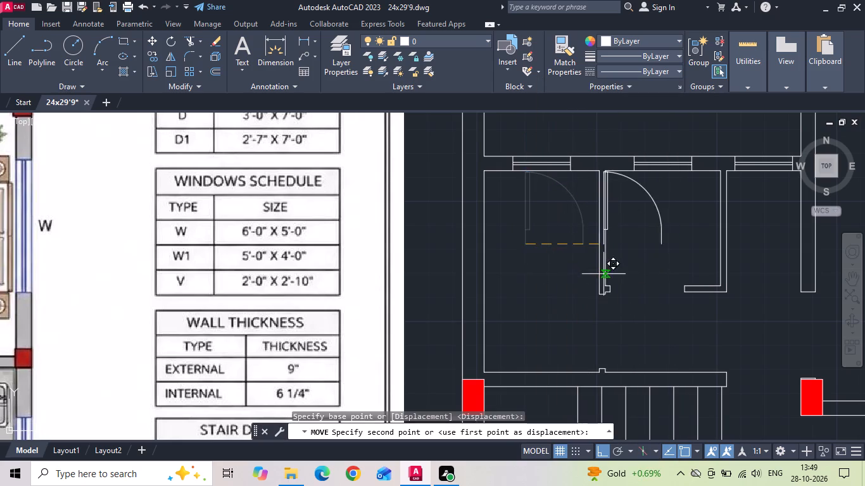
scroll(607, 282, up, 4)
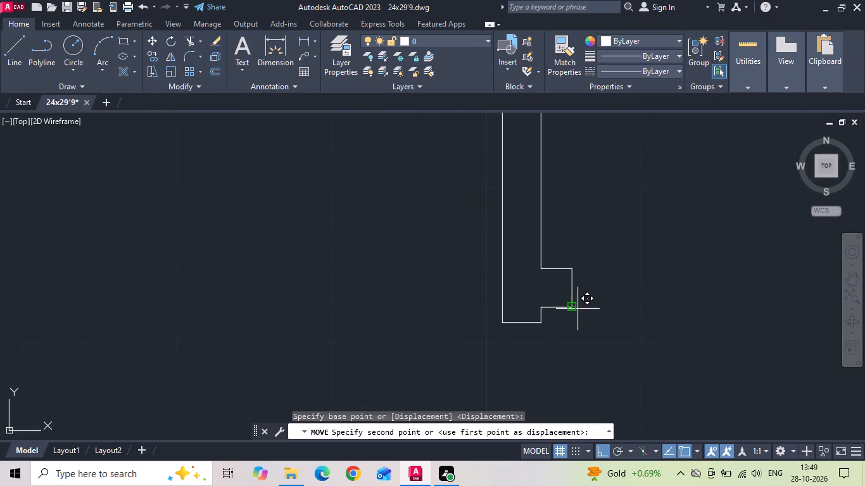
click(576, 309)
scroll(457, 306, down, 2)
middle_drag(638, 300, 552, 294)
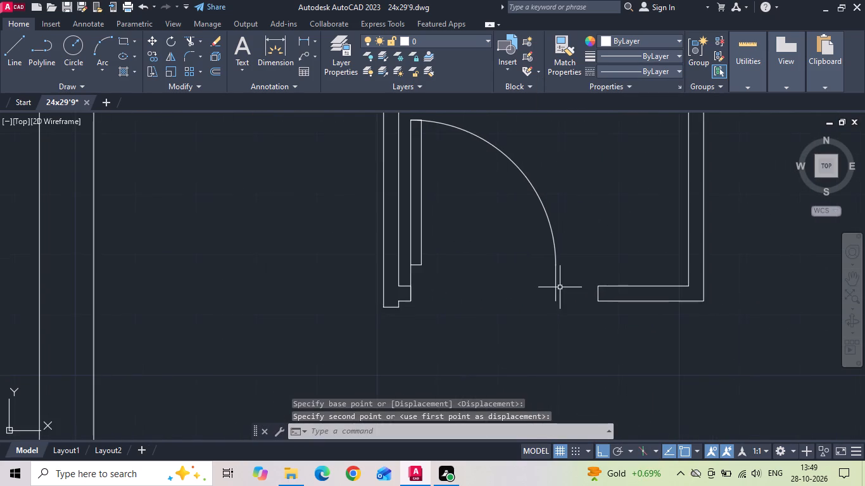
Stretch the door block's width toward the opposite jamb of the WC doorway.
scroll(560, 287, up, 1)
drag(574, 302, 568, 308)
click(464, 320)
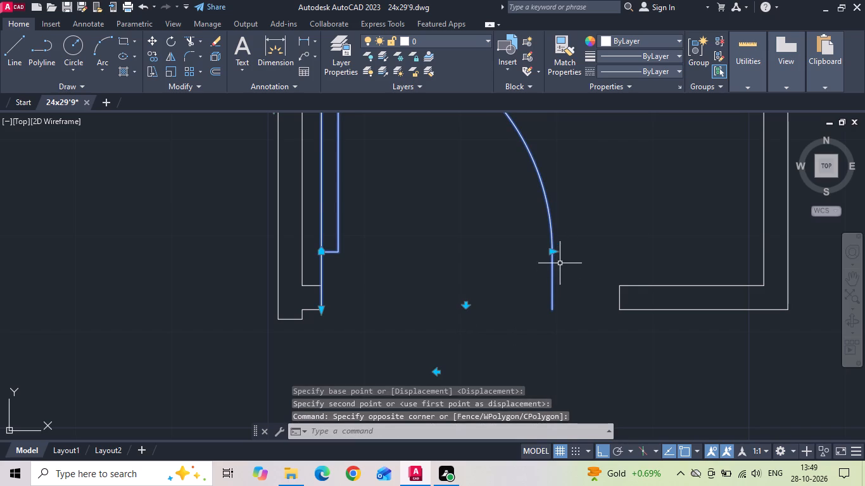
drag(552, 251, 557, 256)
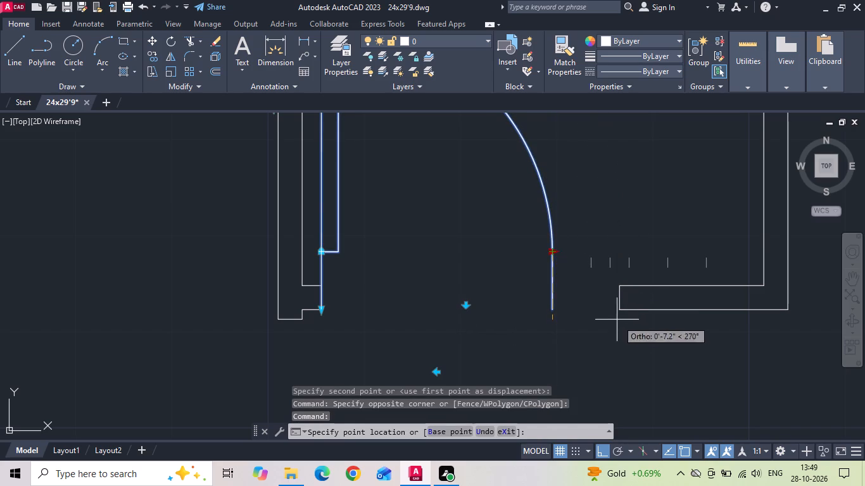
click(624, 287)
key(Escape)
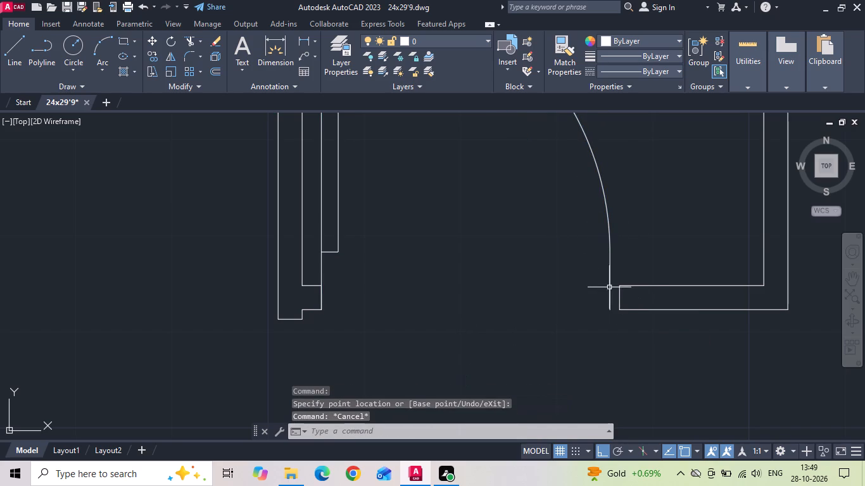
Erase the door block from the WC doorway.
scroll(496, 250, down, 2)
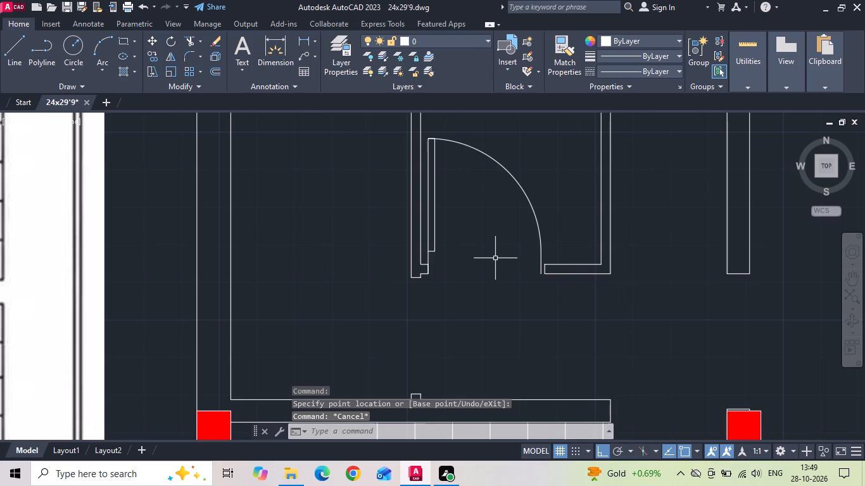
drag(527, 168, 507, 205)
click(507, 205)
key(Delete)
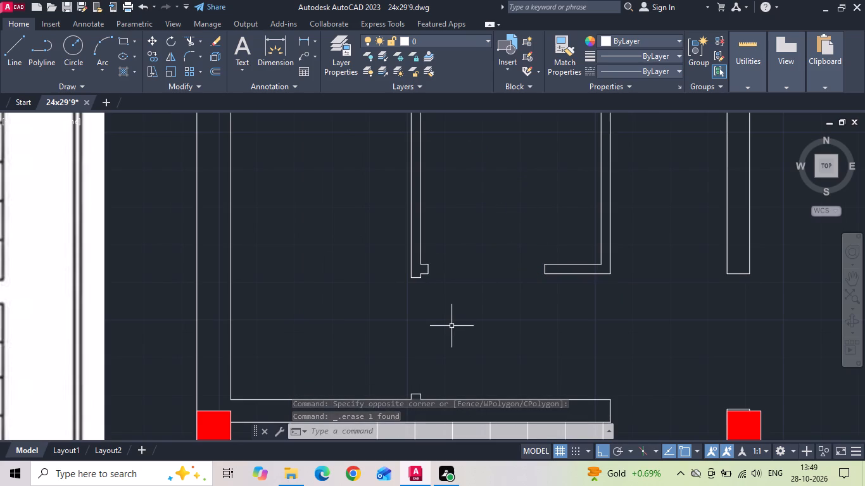
Draw a 2'7" vertical line down from below the WC doorway, continuing with a 2'7" horizontal line toward the bedroom side.
text(l)
key(space)
drag(464, 310, 467, 330)
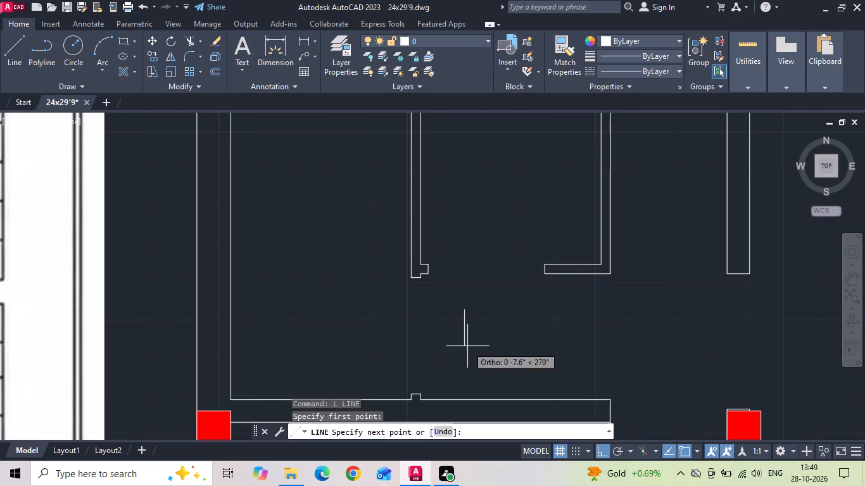
text(2'7)
key(Return)
middle_drag(470, 387, 468, 280)
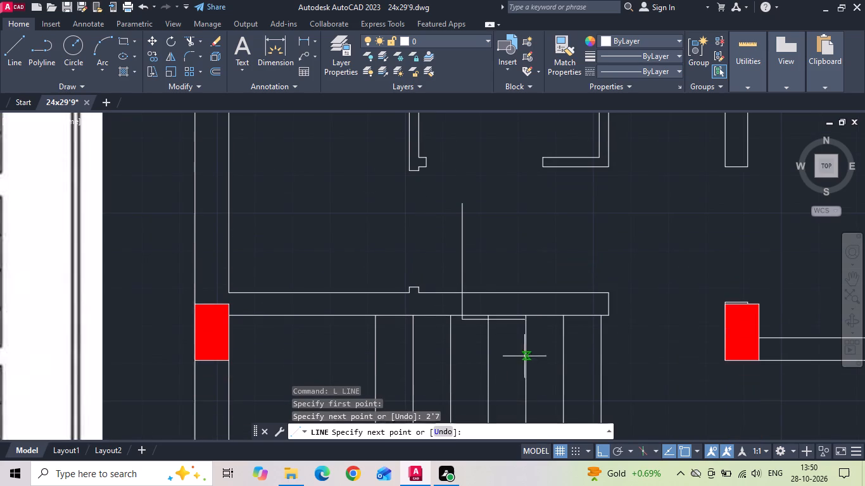
text(2'7)
key(Return)
key(Escape)
Draw the door swing with a Start, Center, End arc from the horizontal line's free end, centred on the corner, to the vertical line's top.
scroll(526, 338, down, 2)
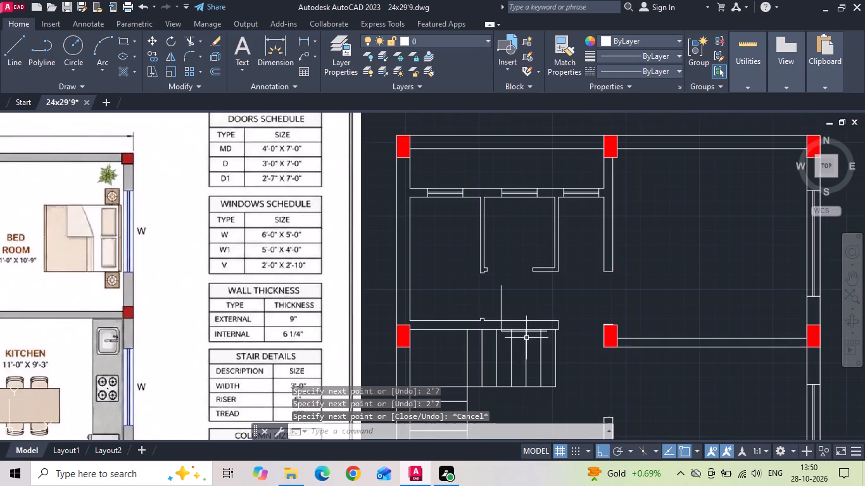
scroll(164, 246, down, 1)
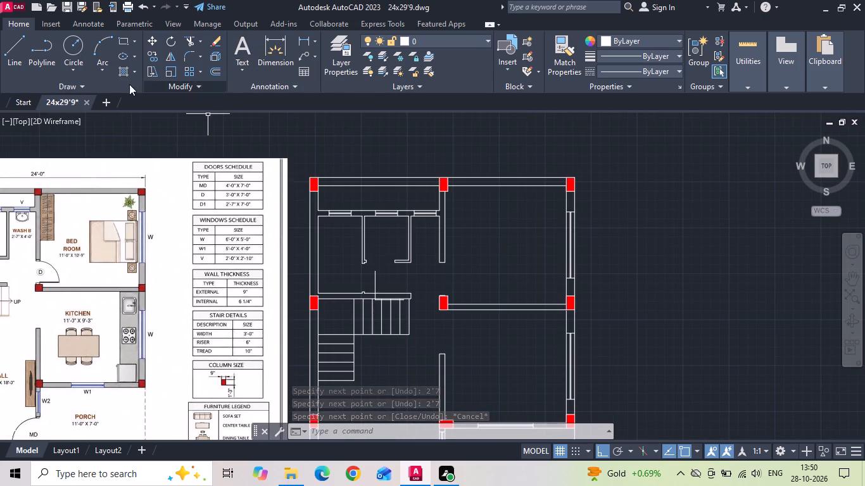
click(104, 70)
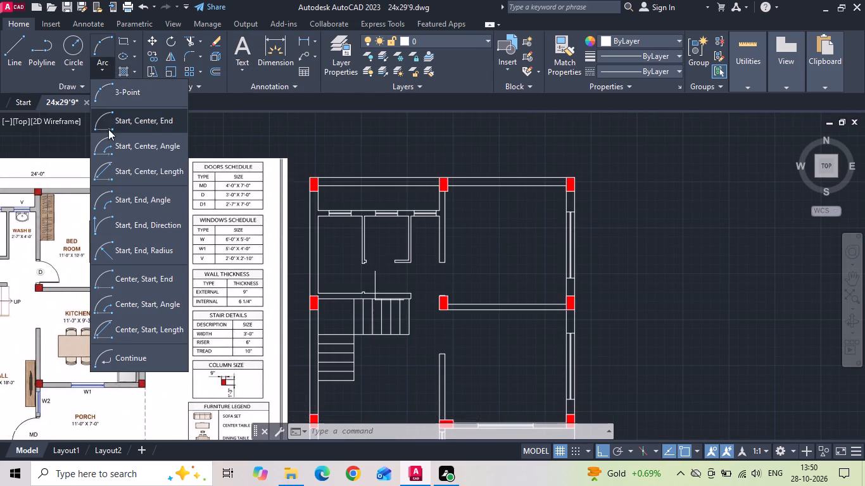
click(108, 125)
scroll(378, 308, up, 3)
scroll(435, 288, up, 1)
click(492, 273)
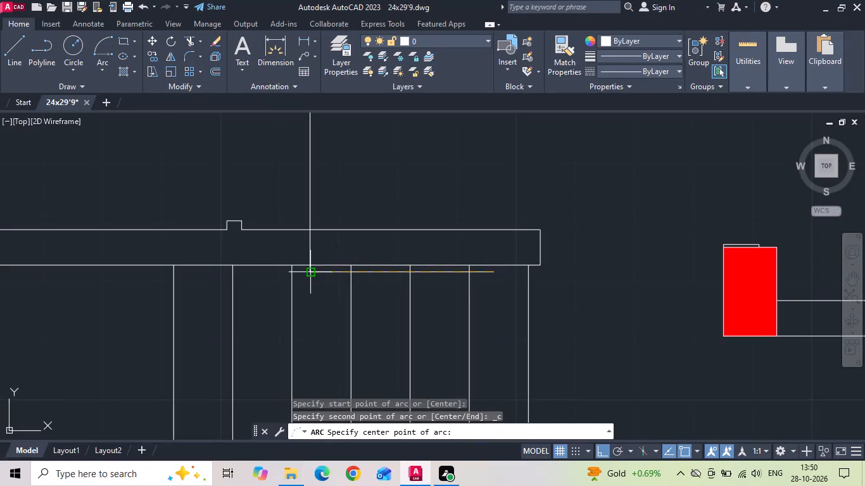
click(310, 275)
scroll(317, 285, down, 1)
click(294, 193)
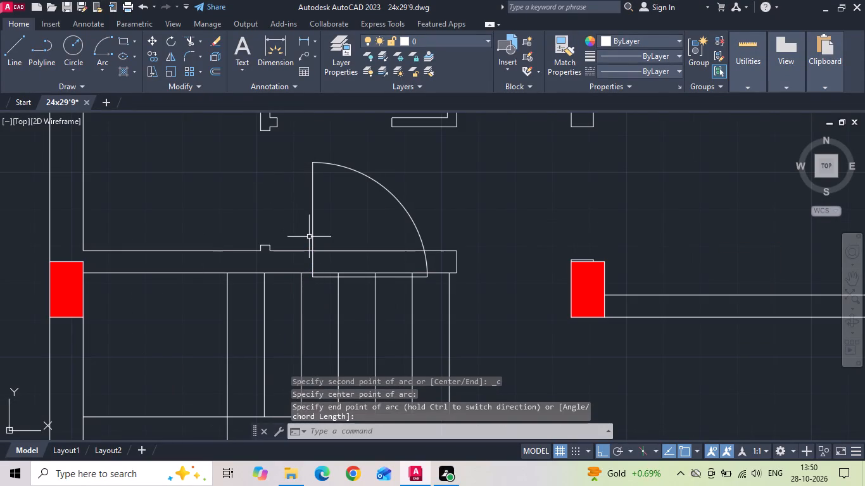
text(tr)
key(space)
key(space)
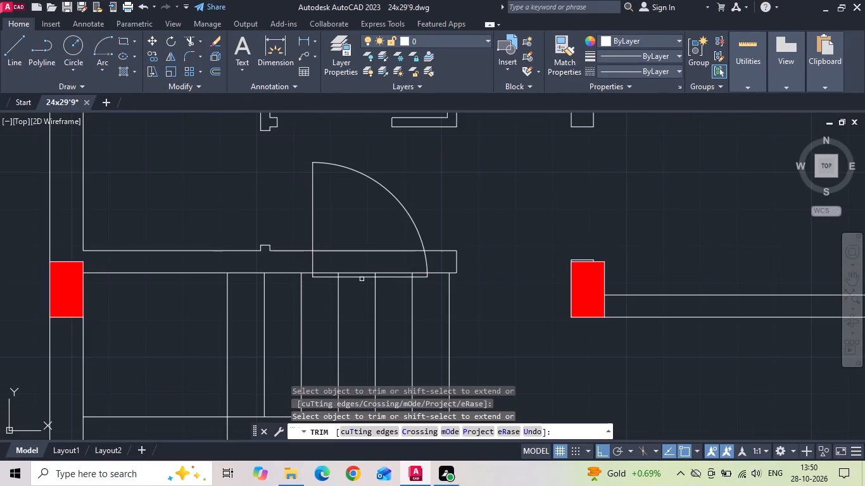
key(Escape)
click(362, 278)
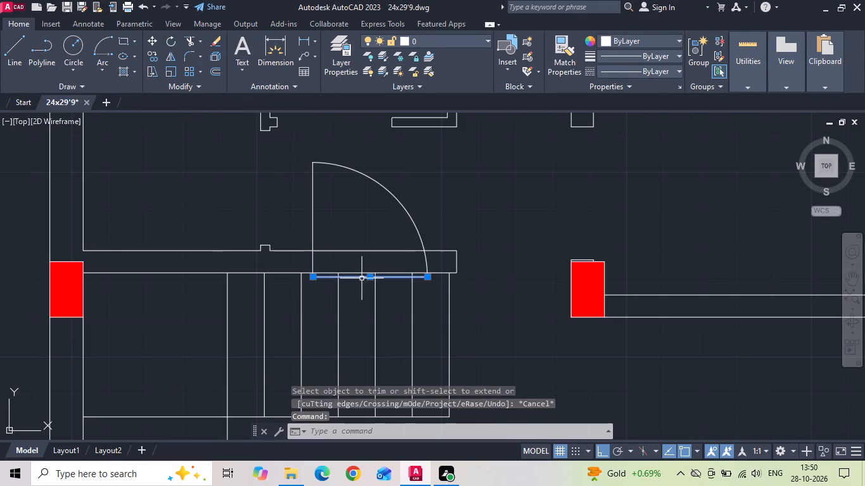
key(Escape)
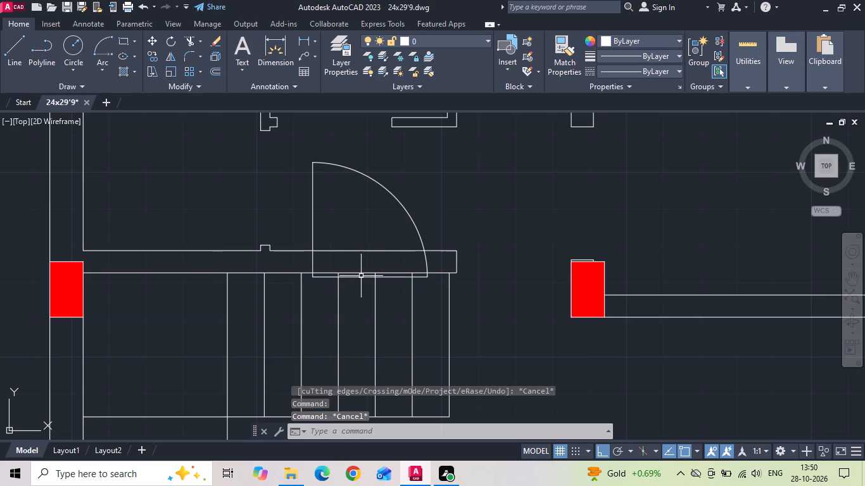
Offset the door's vertical line 1" toward the inside of the swing to form the leaf thickness.
text(o 1)
key(space)
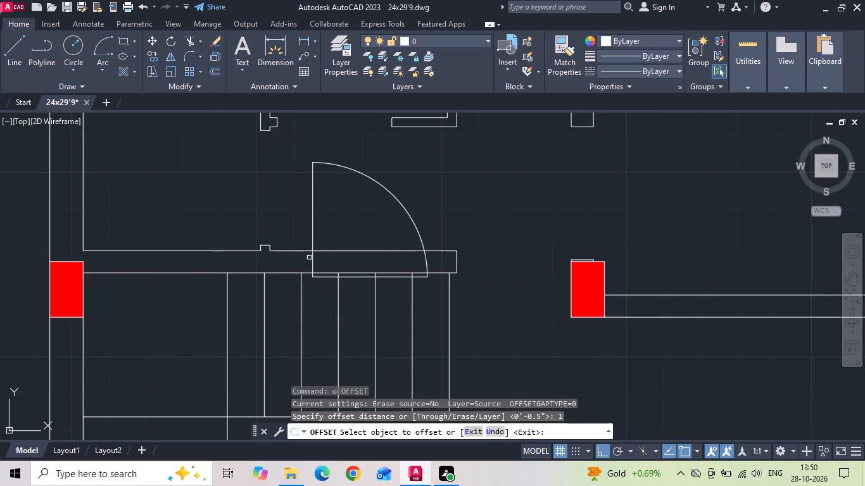
click(313, 257)
click(329, 259)
key(Escape)
Trim the door's horizontal base line between the leaf's inner line and the nearest stair tread line.
key(t)
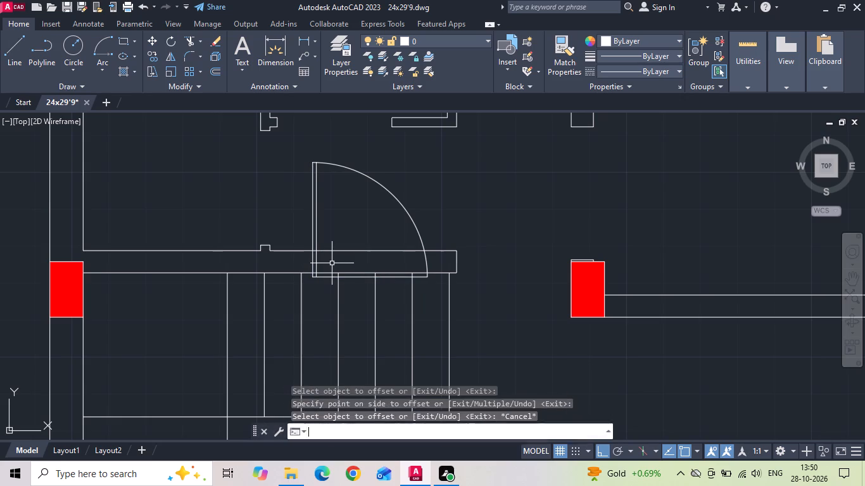
key(r)
key(space)
scroll(327, 275, up, 1)
click(326, 278)
key(Escape)
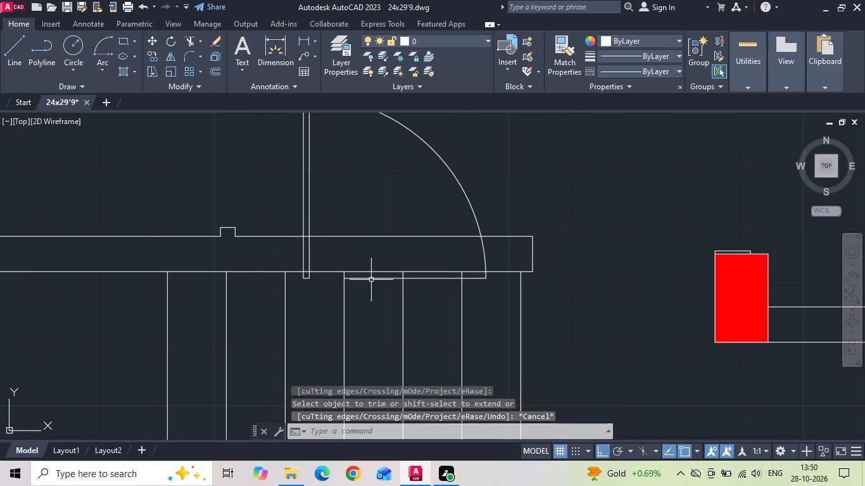
Erase the leftover part of the door's horizontal base line beneath the swing arc.
click(371, 280)
key(Delete)
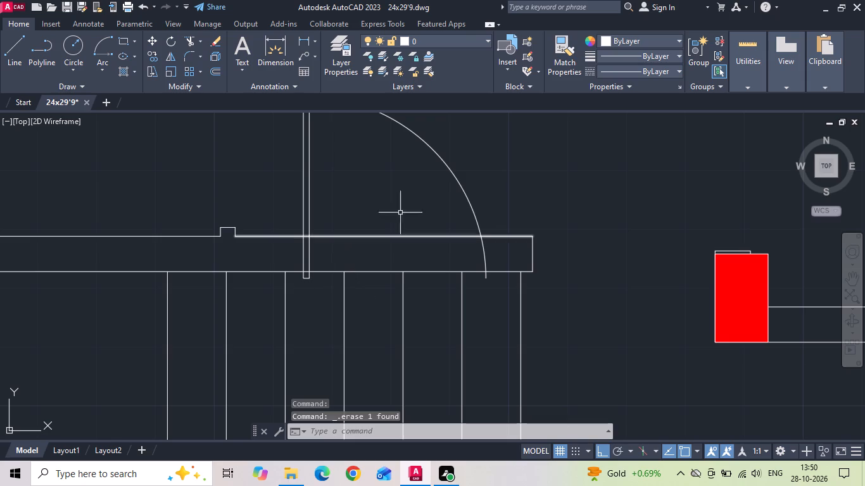
Move the finished door leaf and arc straight up to align its base with the bottom edge of the WC doorway jamb.
drag(541, 184, 344, 220)
click(268, 218)
scroll(310, 290, up, 1)
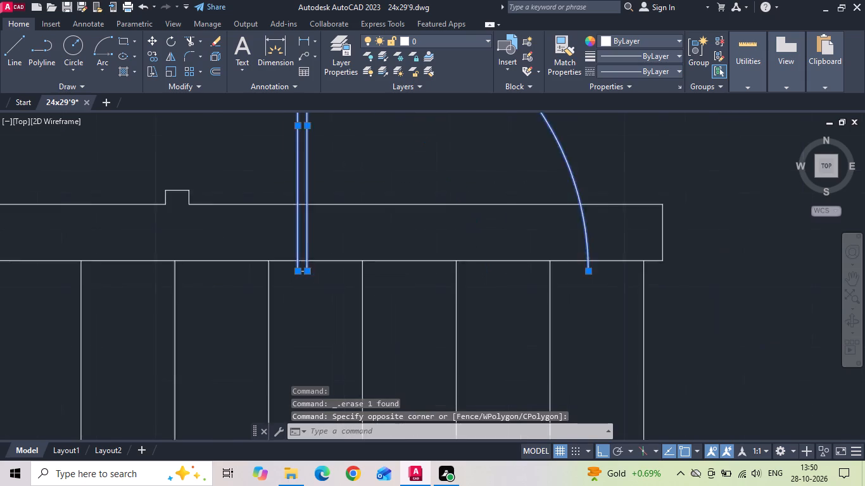
scroll(310, 290, up, 1)
drag(318, 252, 311, 274)
click(270, 296)
right_click(270, 296)
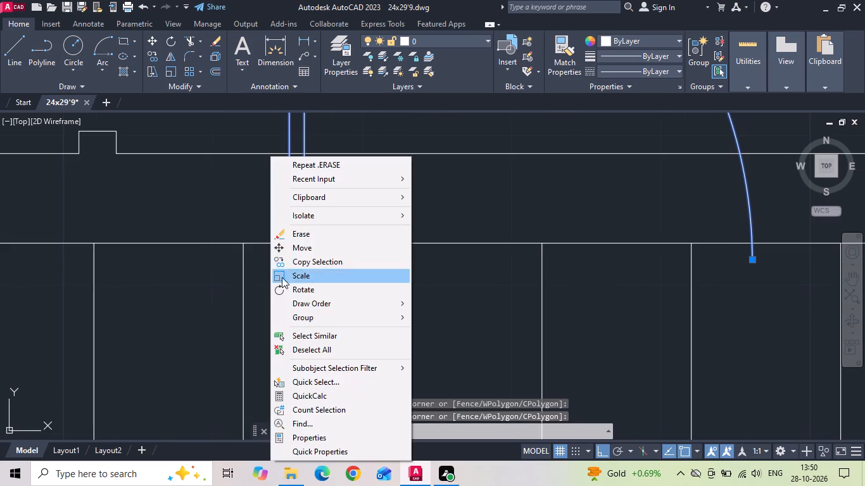
click(297, 248)
click(305, 263)
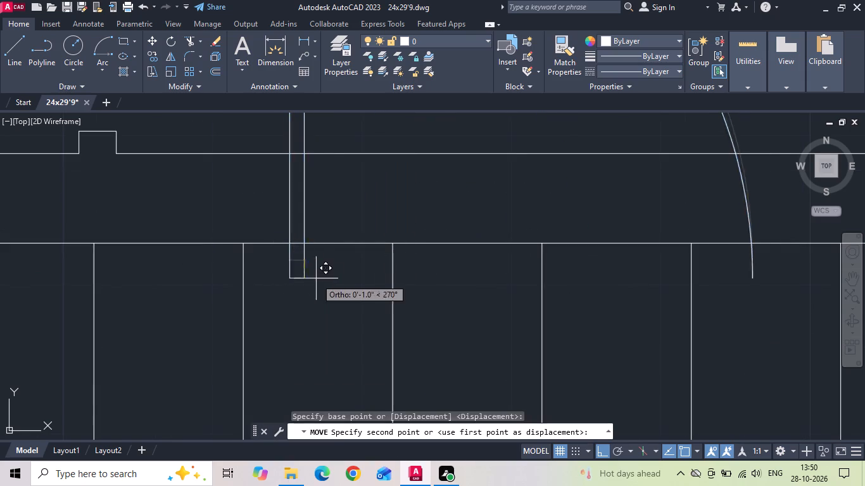
scroll(352, 303, down, 3)
scroll(296, 161, up, 3)
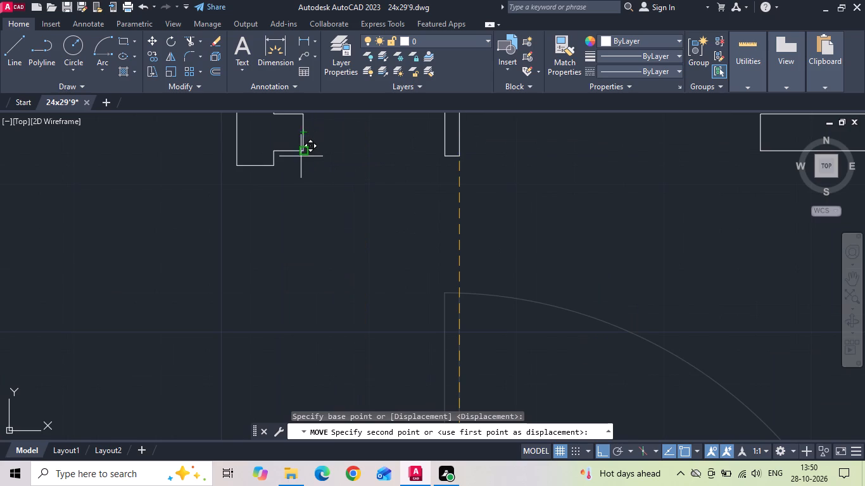
click(364, 154)
Move the door sideways so the leaf's outer bottom corner meets the WC doorway jamb's lower corner.
scroll(374, 221, down, 2)
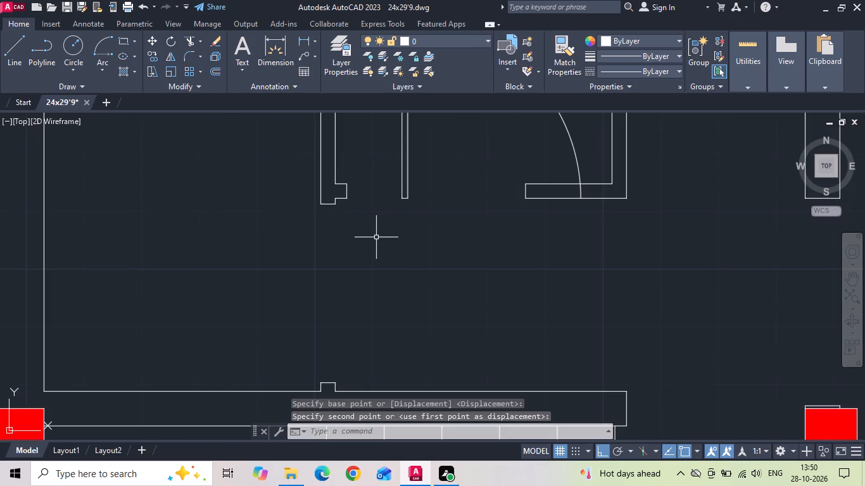
drag(588, 134, 565, 135)
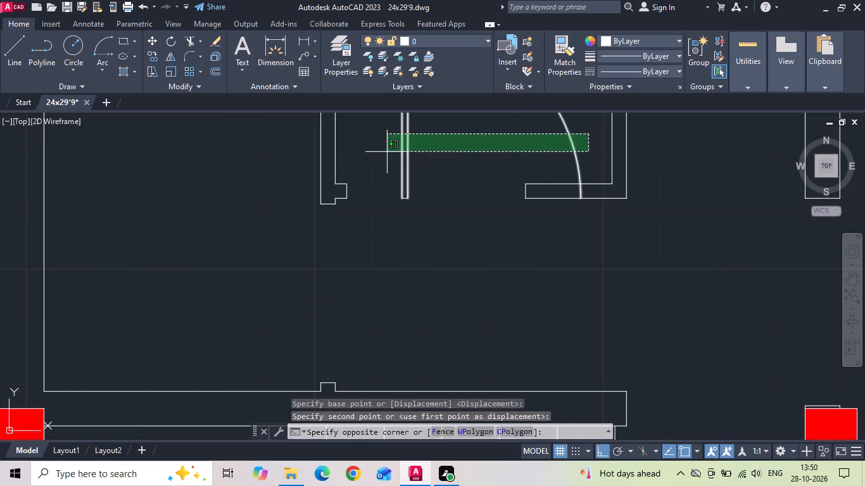
drag(387, 152, 389, 160)
drag(425, 170, 386, 233)
click(365, 255)
right_click(365, 251)
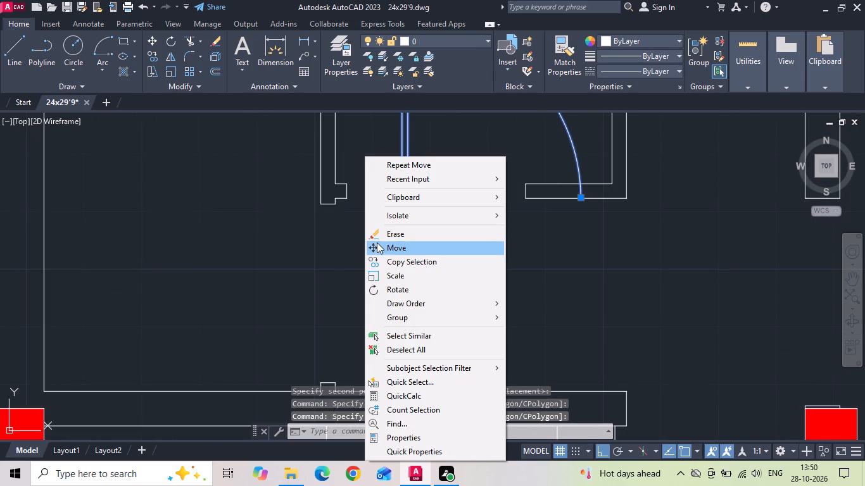
click(377, 248)
scroll(351, 163, up, 1)
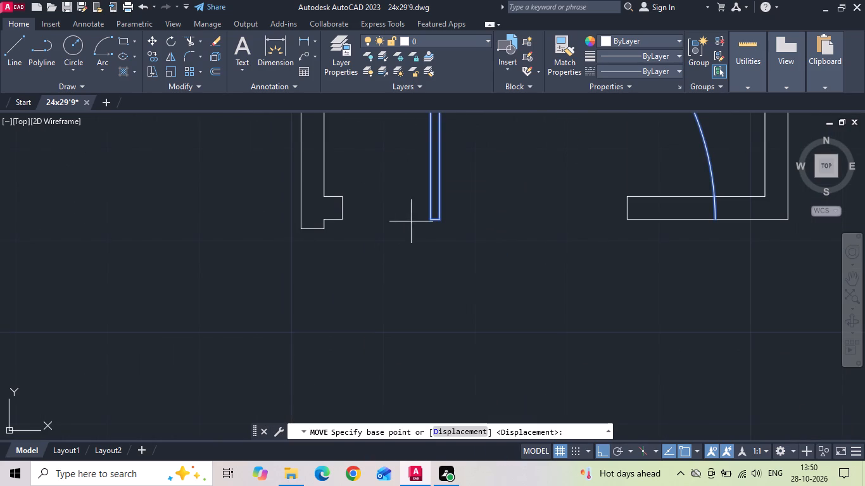
click(429, 220)
click(342, 223)
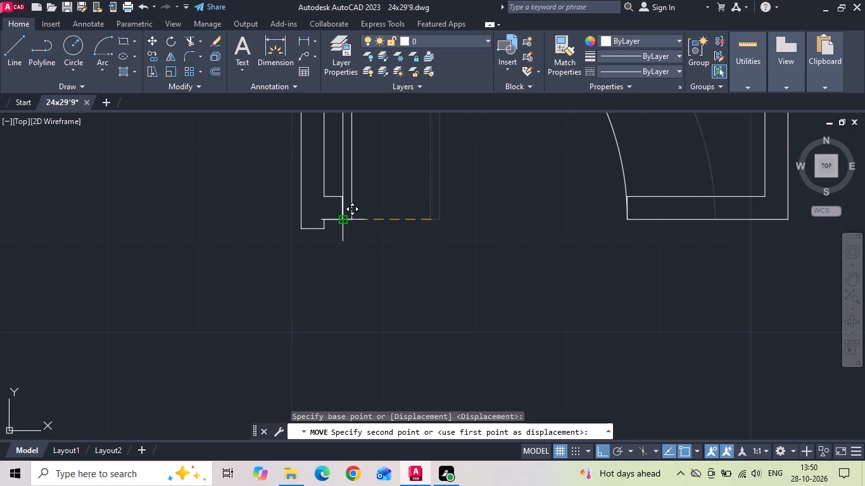
Copy the WC door straight down into the passage between the WC doorway and the stair wall.
scroll(408, 219, down, 1)
drag(551, 156, 530, 161)
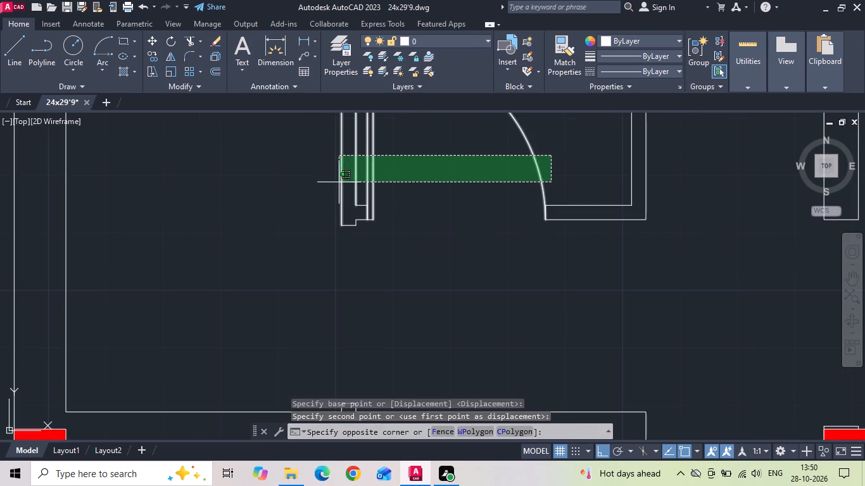
click(365, 170)
drag(362, 184, 377, 221)
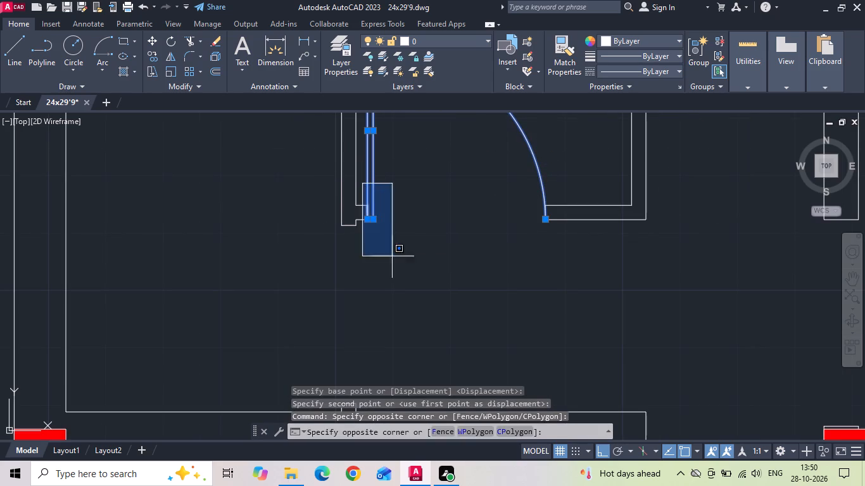
click(400, 264)
right_click(417, 215)
click(446, 265)
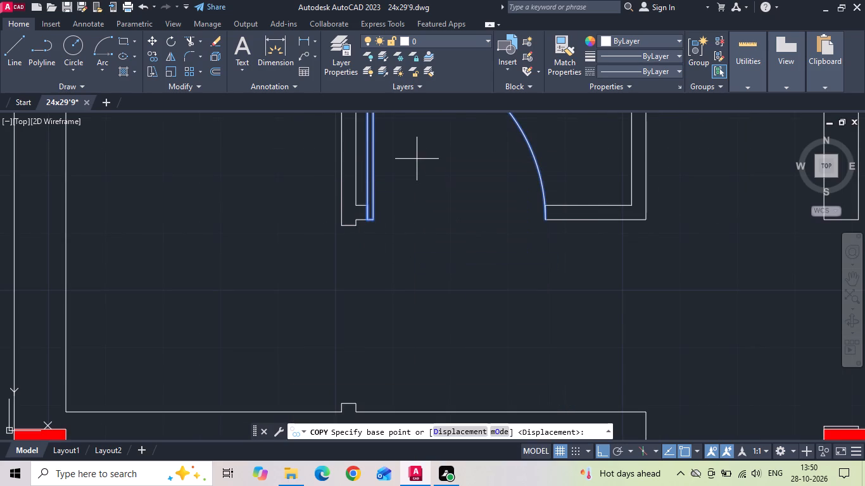
scroll(416, 158, down, 1)
drag(416, 163, 415, 170)
click(408, 274)
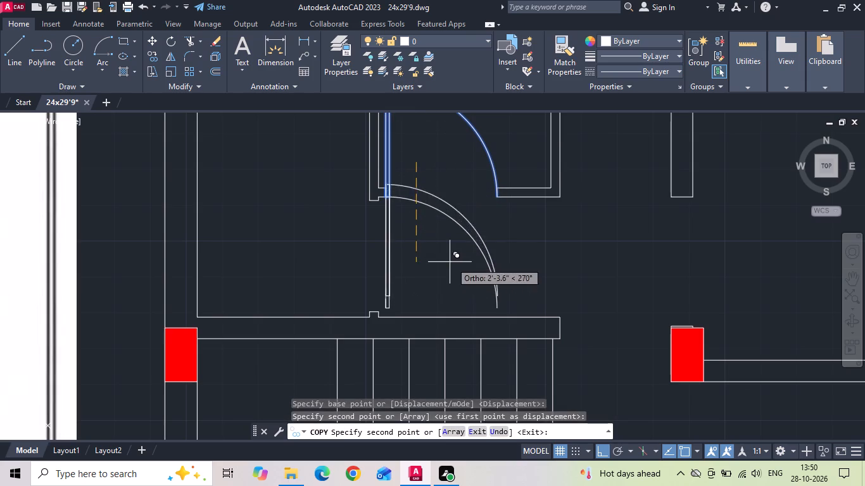
key(Escape)
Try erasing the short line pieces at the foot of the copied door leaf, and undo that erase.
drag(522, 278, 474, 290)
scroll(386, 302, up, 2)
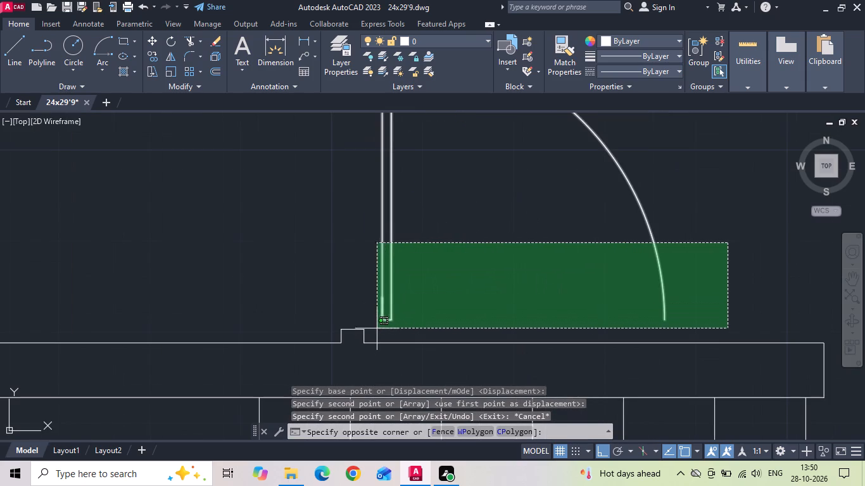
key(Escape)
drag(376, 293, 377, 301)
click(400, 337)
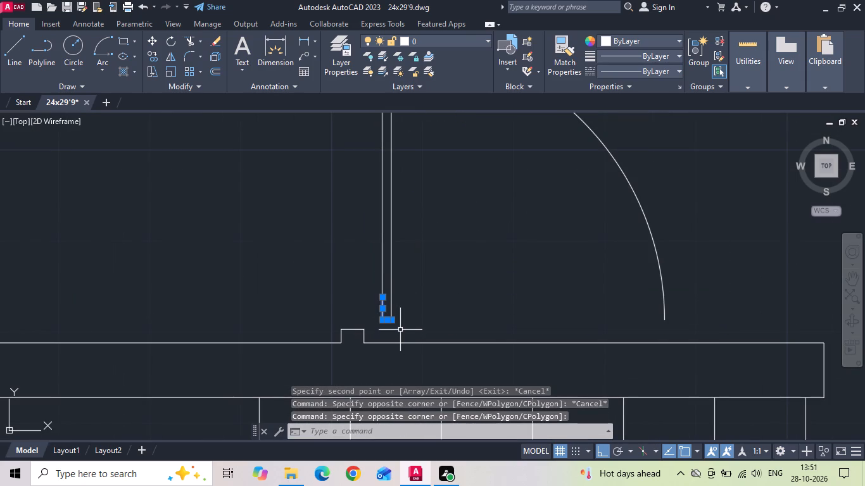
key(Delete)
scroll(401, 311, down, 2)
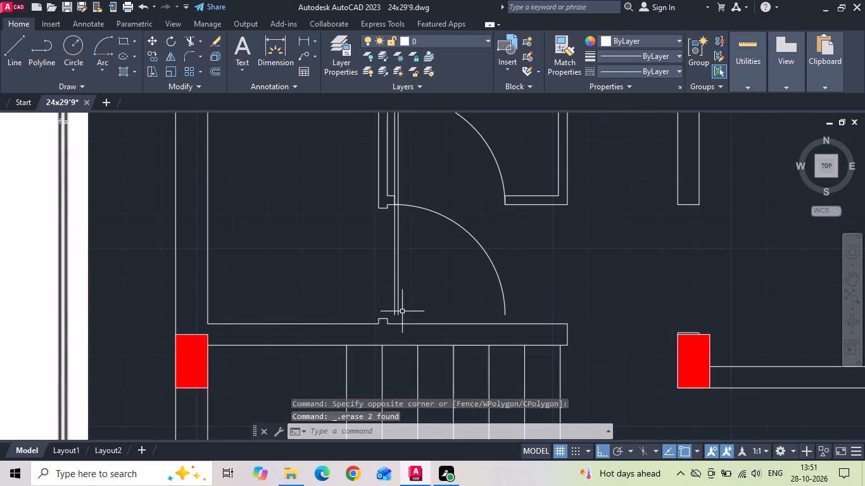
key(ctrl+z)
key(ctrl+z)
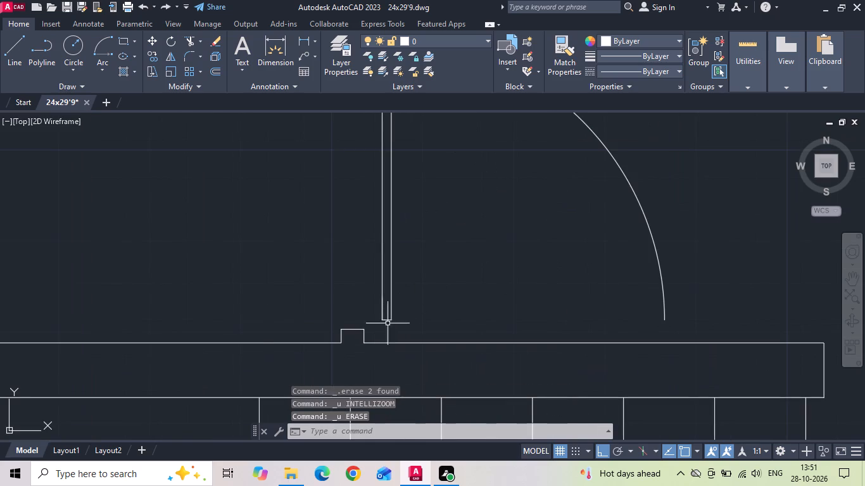
Erase only the short duplicate vertical jamb line at the foot of the copied door leaf.
ctrl+scroll(388, 323, up, 2)
drag(355, 260, 367, 298)
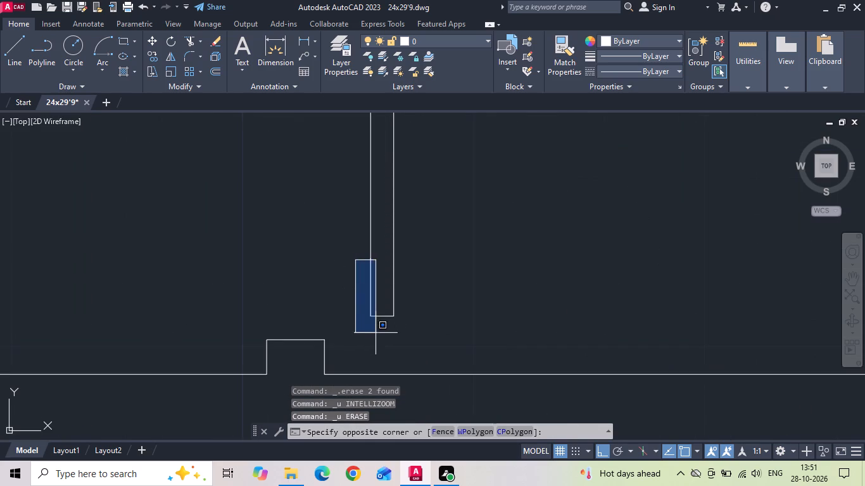
click(376, 333)
drag(353, 237, 383, 314)
click(391, 338)
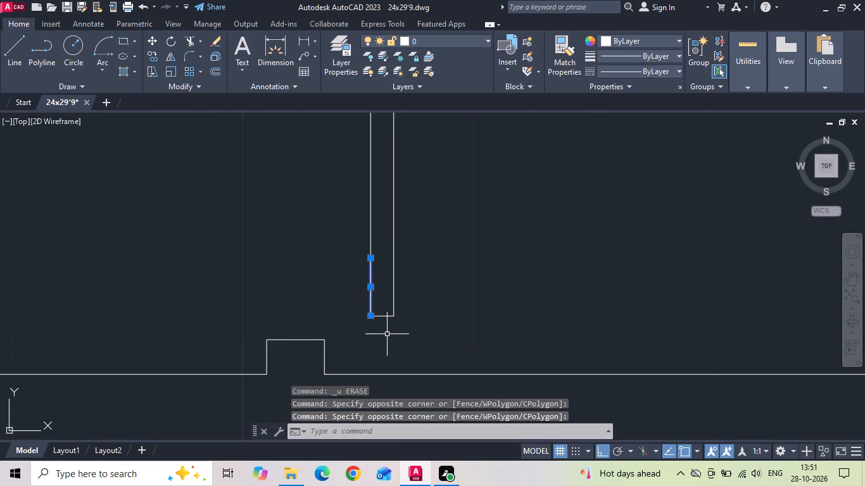
key(Delete)
Rotate the copied door 90° counterclockwise so its leaf lies horizontal, parallel to the stair wall.
scroll(349, 271, down, 1)
drag(401, 276, 369, 303)
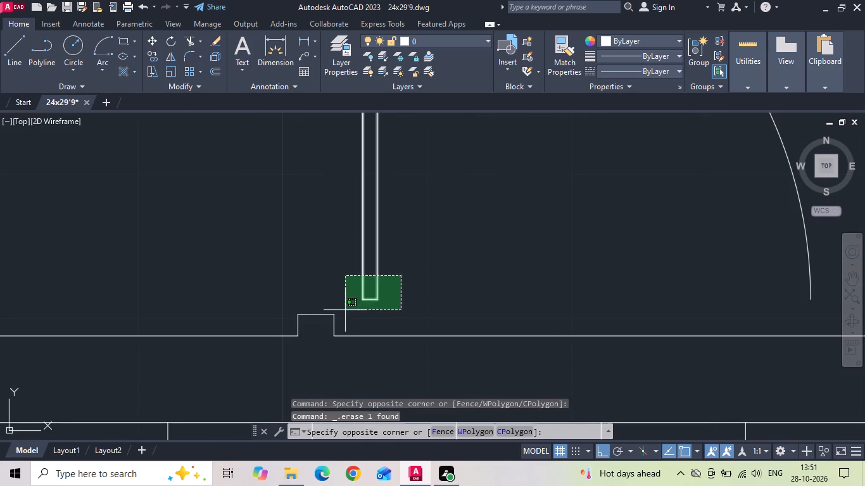
drag(343, 309, 353, 308)
scroll(443, 291, down, 1)
drag(713, 212, 664, 241)
click(659, 242)
right_drag(642, 237, 633, 241)
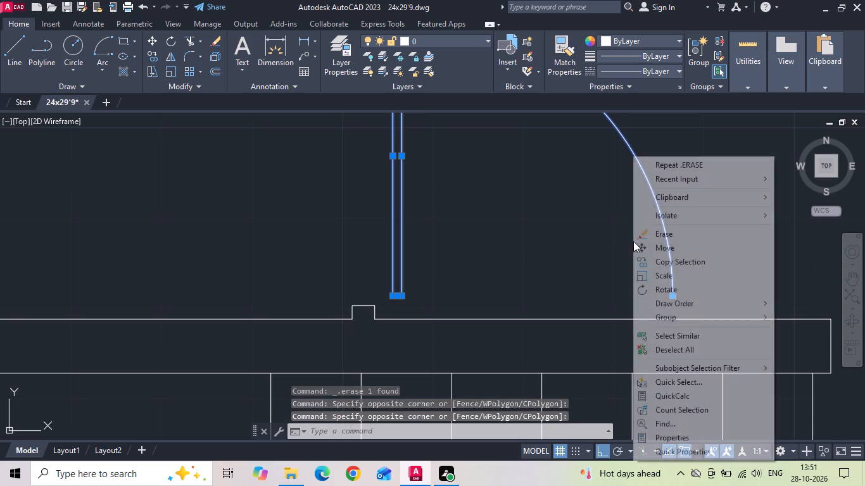
click(650, 286)
click(424, 254)
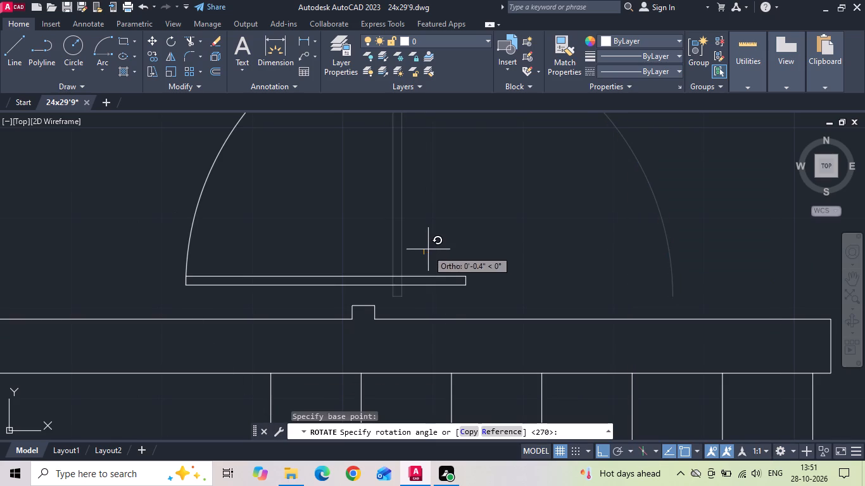
click(428, 221)
Move the rotated door so its leaf's lower hinge corner sits on the stair wall nib's top outer corner.
scroll(470, 275, down, 1)
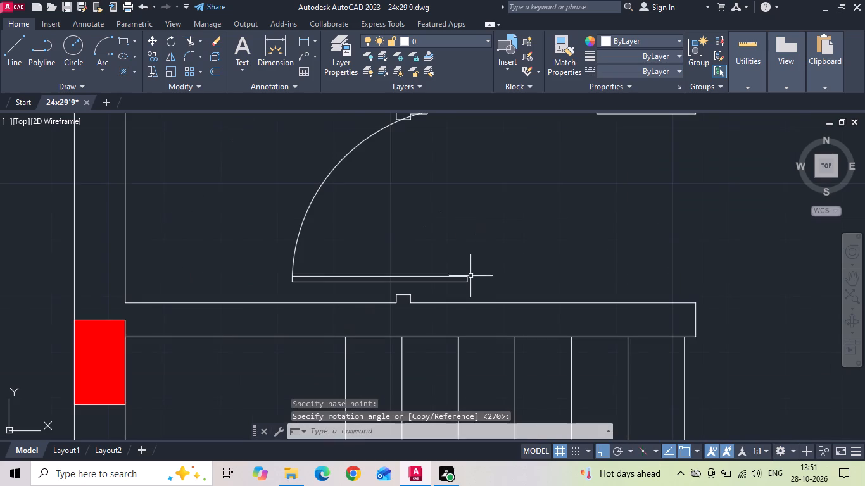
drag(484, 250, 454, 277)
click(254, 287)
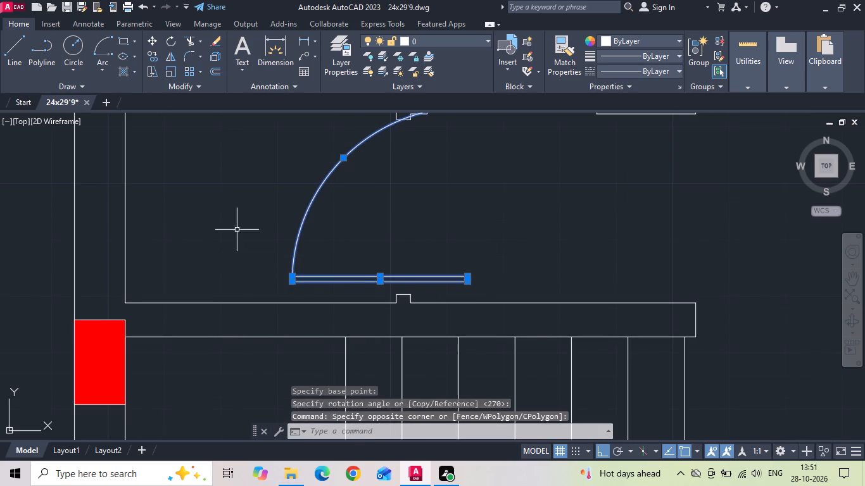
right_click(225, 201)
click(251, 244)
scroll(443, 280, up, 2)
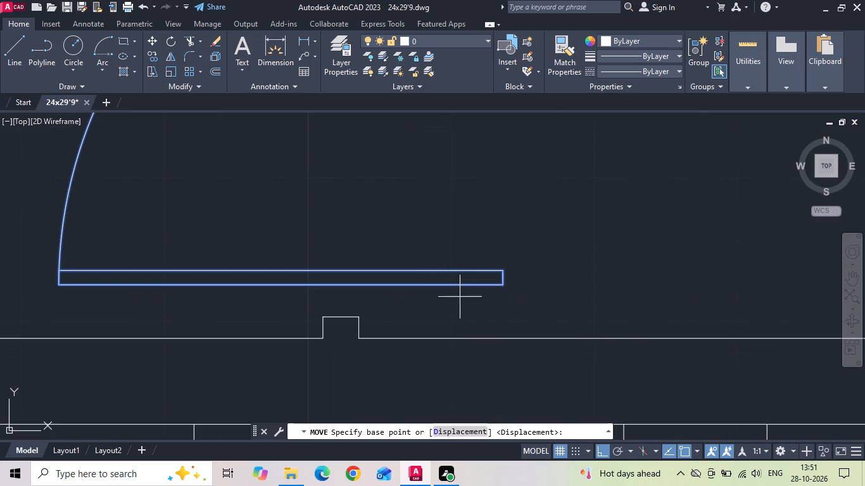
click(505, 286)
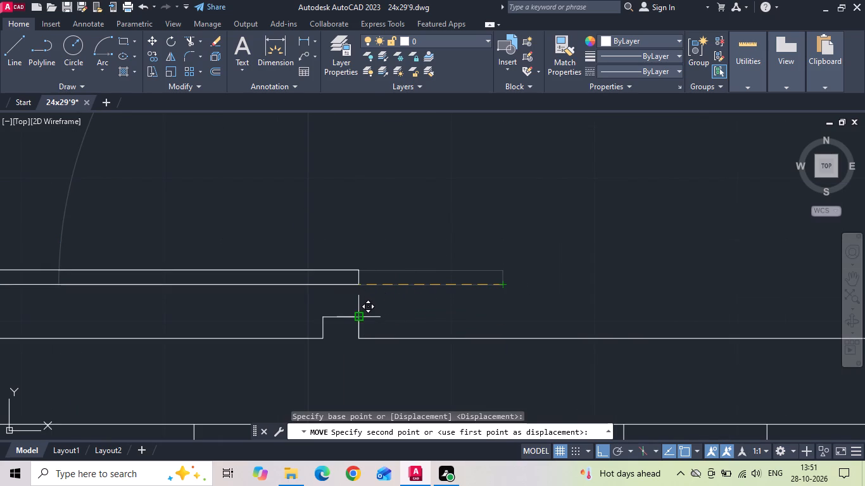
click(361, 316)
Copy the WC door horizontally into the open room beyond the next wall, as a base for another door.
scroll(430, 288, down, 4)
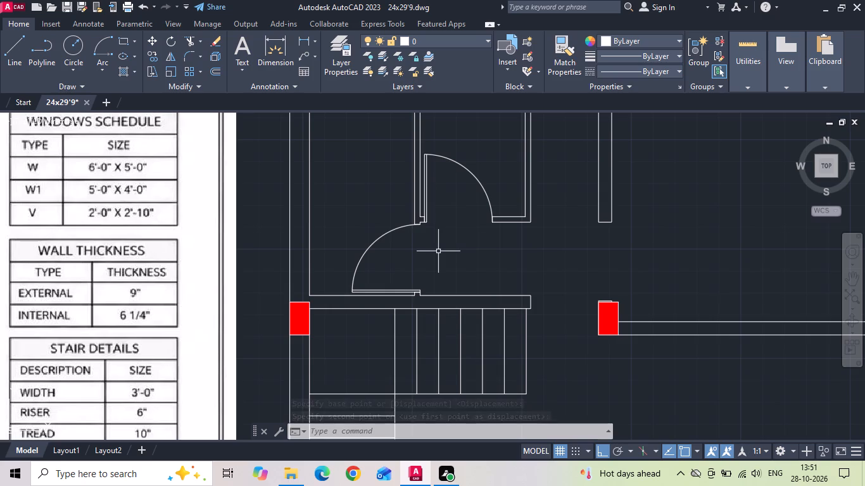
scroll(476, 175, up, 1)
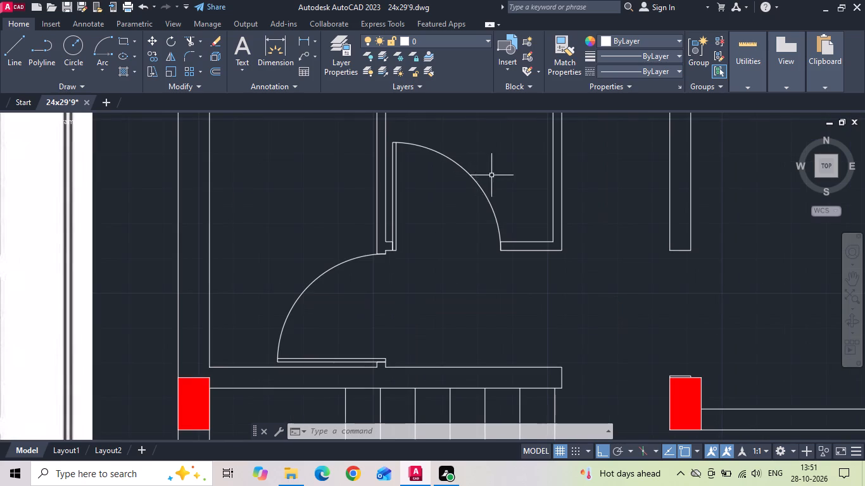
drag(503, 185, 472, 214)
click(391, 218)
scroll(399, 252, up, 4)
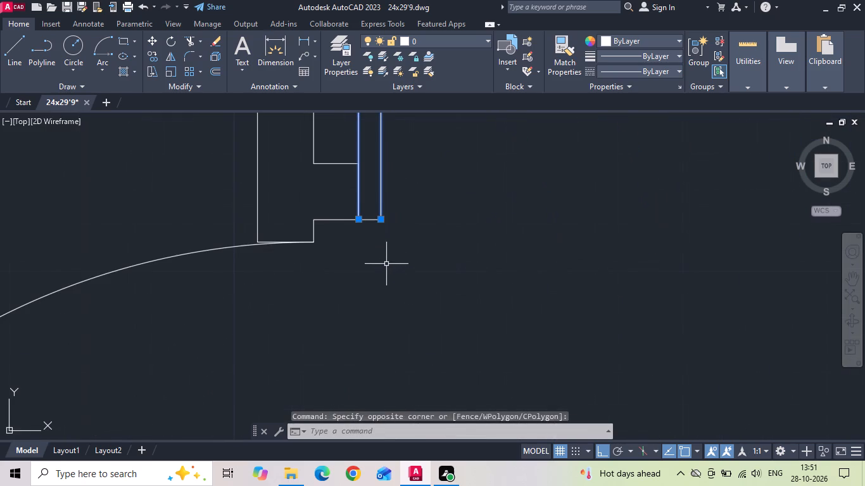
click(371, 229)
click(366, 216)
right_click(366, 216)
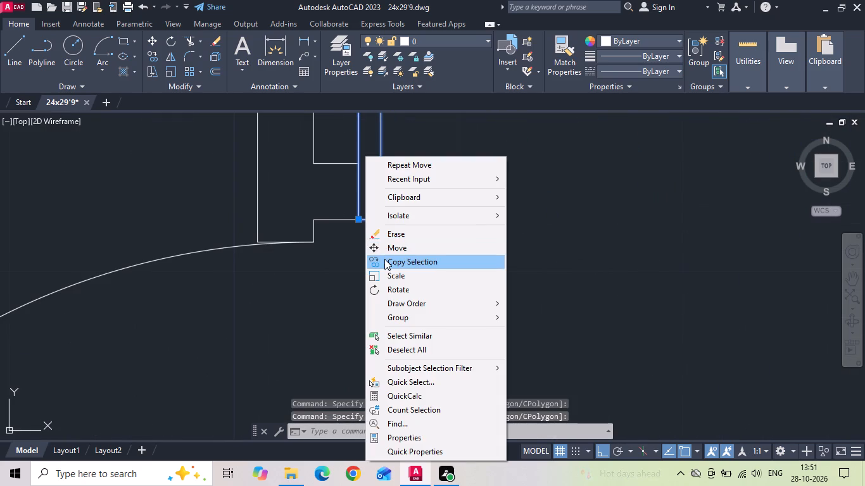
click(384, 259)
scroll(329, 237, down, 4)
drag(379, 223, 438, 245)
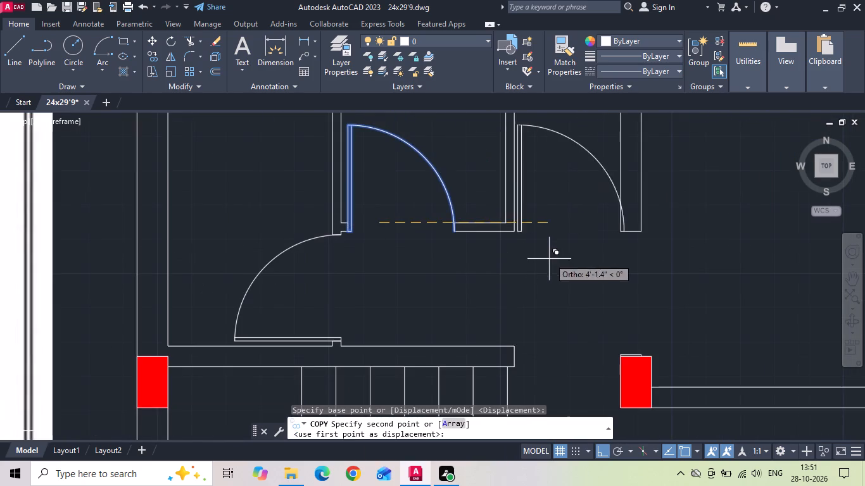
middle_drag(553, 261, 153, 275)
click(391, 290)
key(Escape)
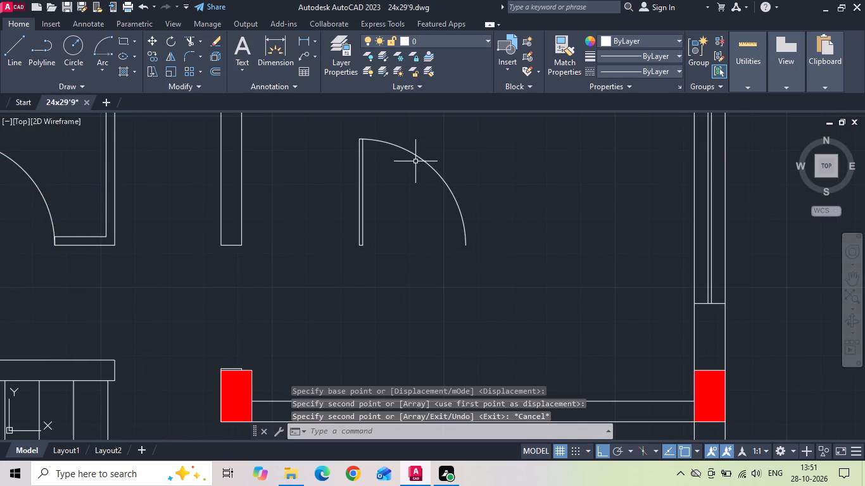
Erase the swing arc of the new door copy, keeping its leaf lines.
click(416, 154)
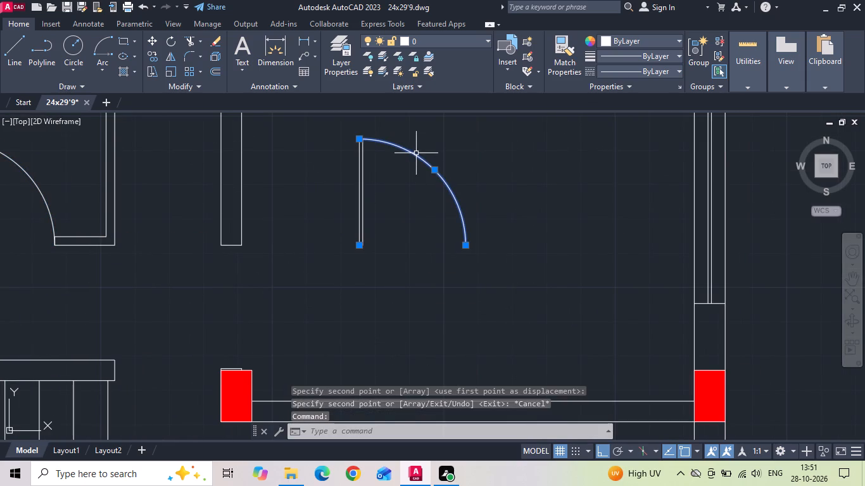
key(Delete)
middle_drag(374, 165, 374, 177)
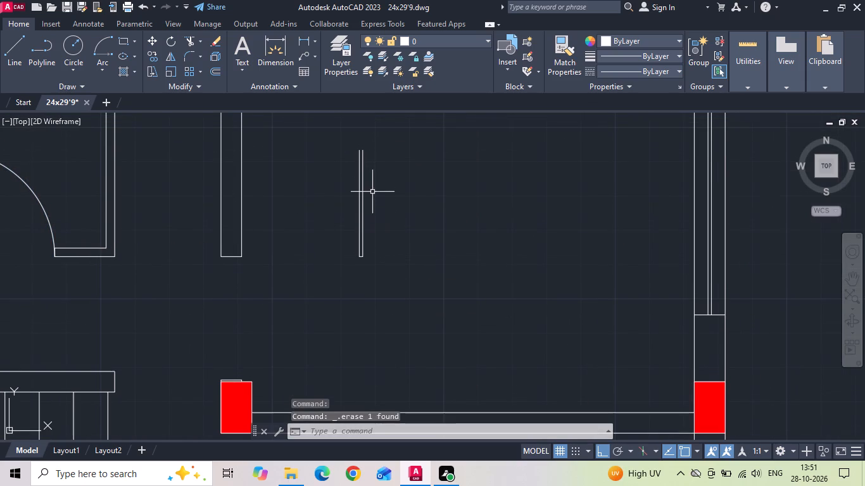
Draw a 3' horizontal guide line from the lower outer corner of the copied door leaf.
text(l)
key(space)
scroll(371, 258, up, 3)
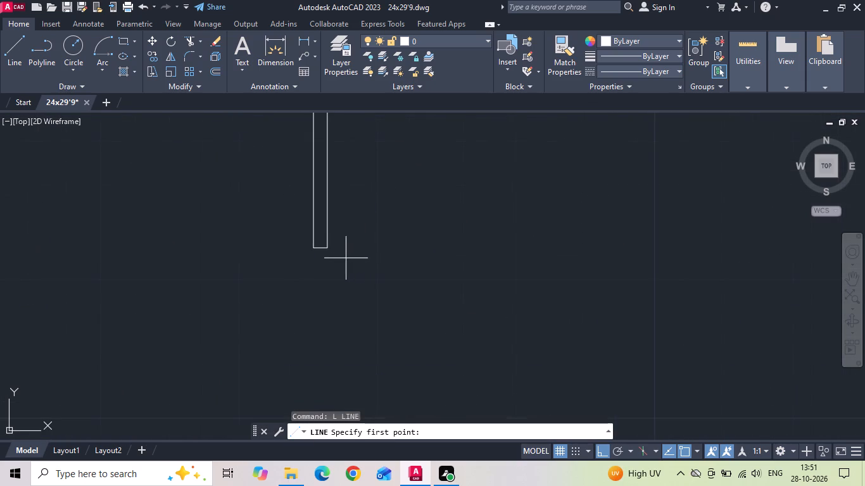
drag(313, 249, 332, 261)
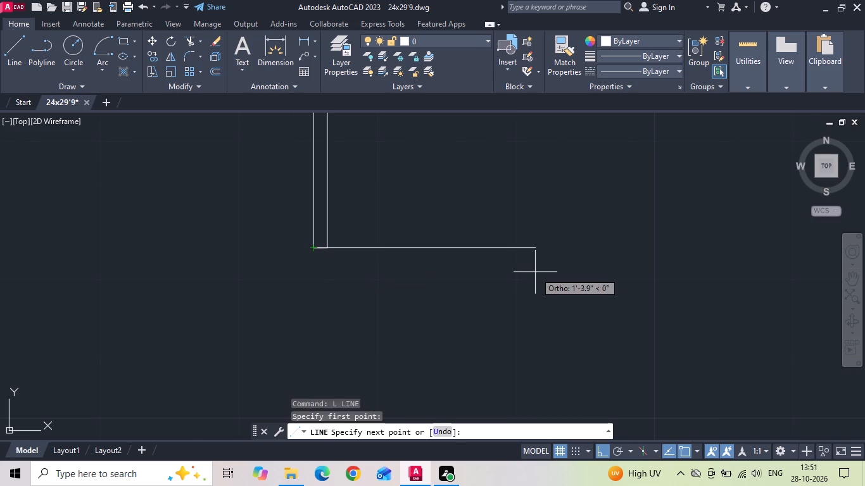
text(3')
key(Return)
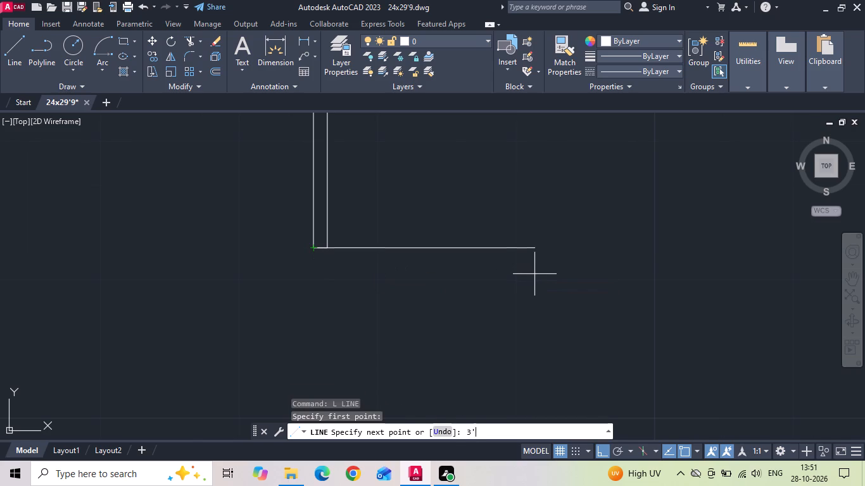
key(Escape)
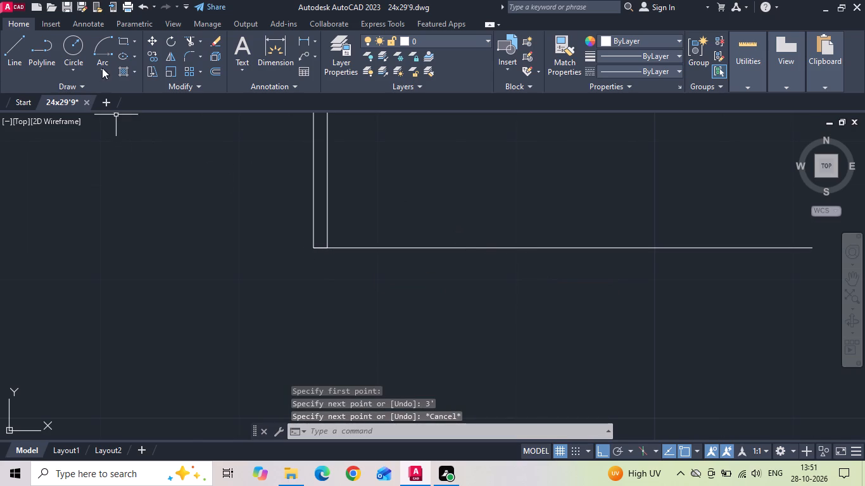
Draw a quarter-circle swing arc from the guide line's free end, centred on the leaf's lower outer corner, ending above the leaf.
click(102, 68)
click(127, 129)
scroll(131, 229, down, 1)
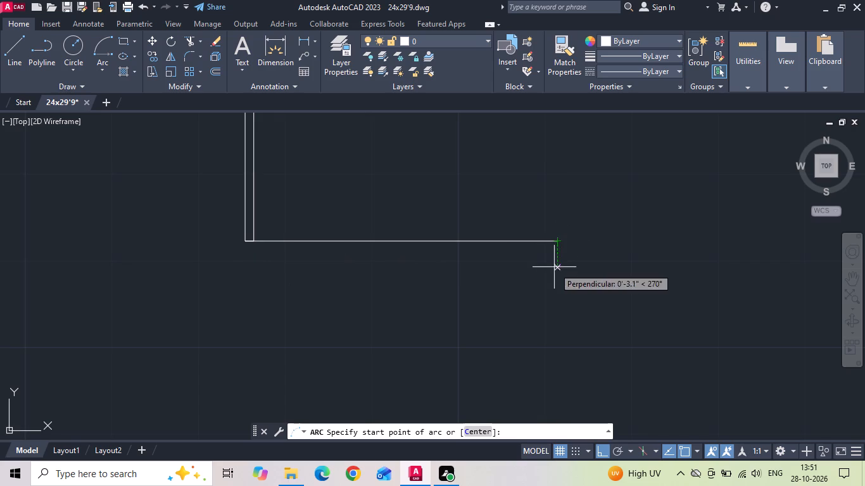
scroll(553, 248, up, 1)
click(557, 239)
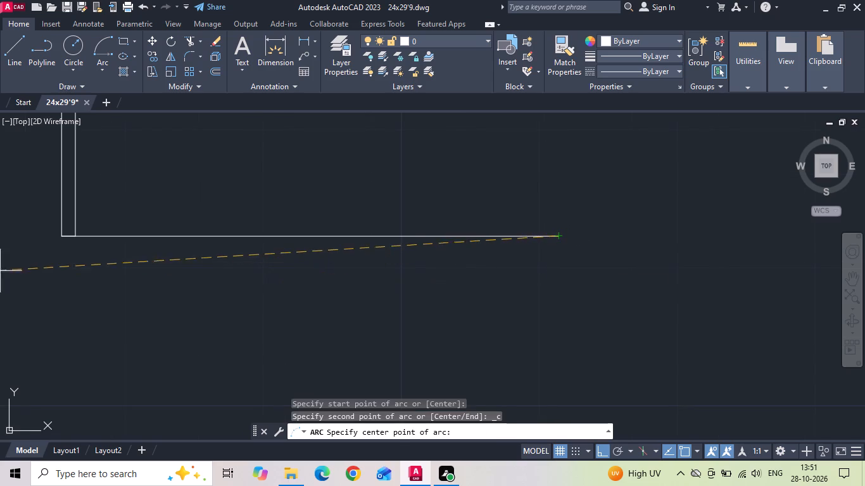
click(60, 238)
scroll(77, 278, down, 2)
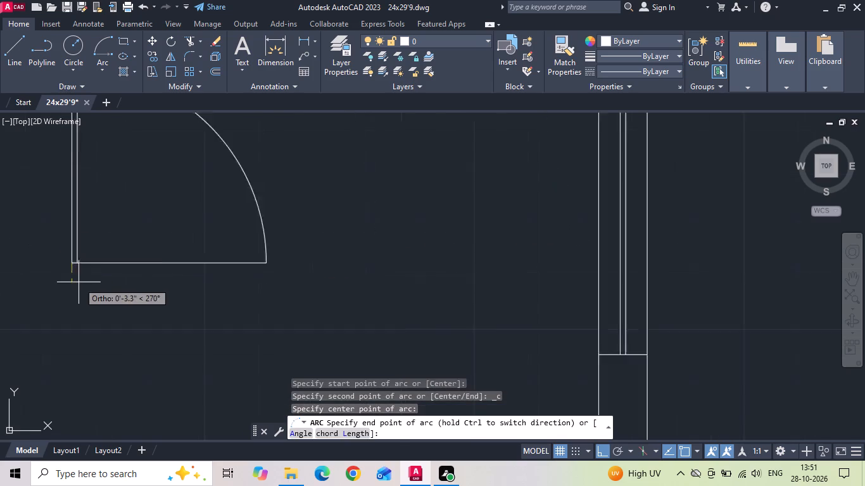
scroll(79, 282, down, 1)
click(44, 209)
key(Escape)
Extend the copied door's leaf lines up to the new swing arc.
text(ex)
key(space)
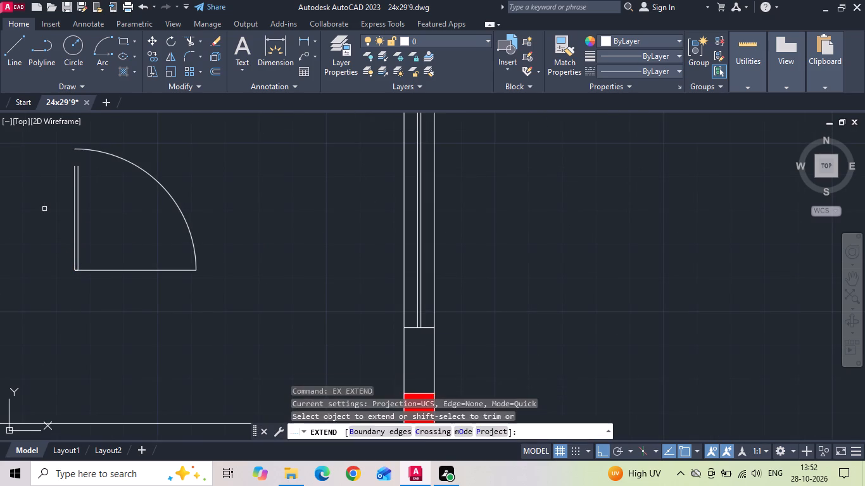
drag(45, 202, 105, 209)
key(Escape)
Erase the 3' horizontal guide line under the new door.
drag(123, 262, 121, 289)
click(121, 289)
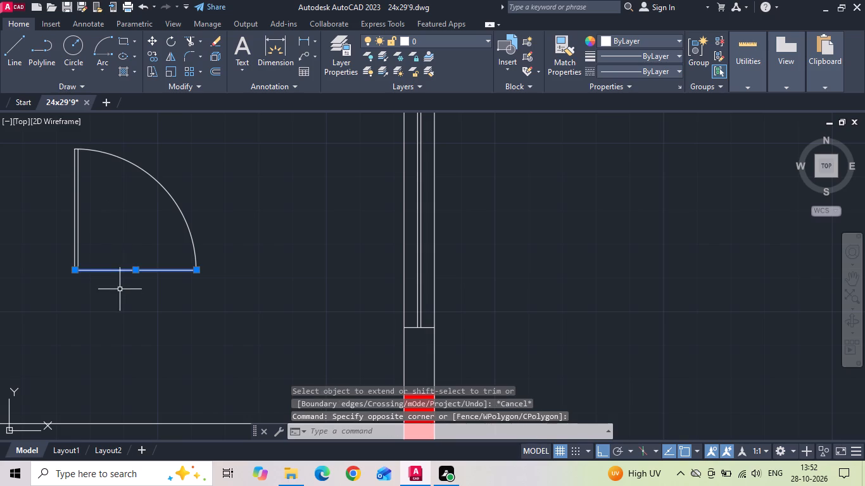
key(Delete)
Rotate the 3' door by 270° so its leaf lies horizontal above the swing arc.
middle_drag(118, 284, 256, 284)
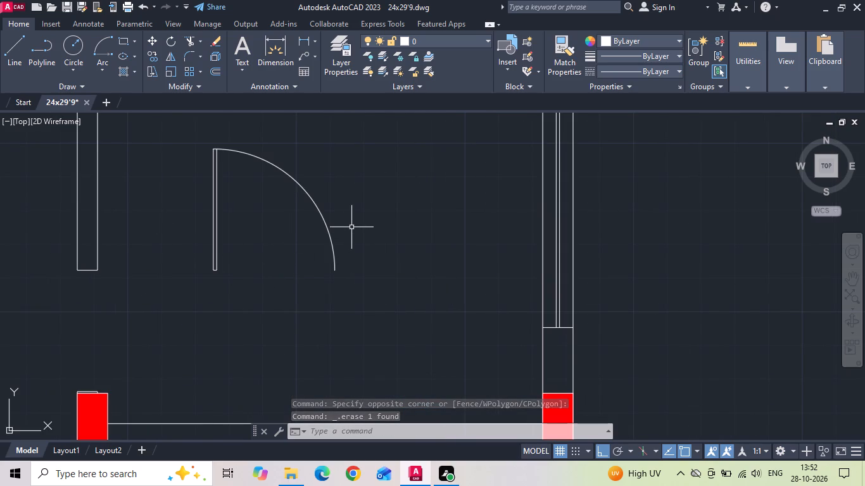
drag(351, 227, 325, 259)
click(172, 305)
right_click(172, 294)
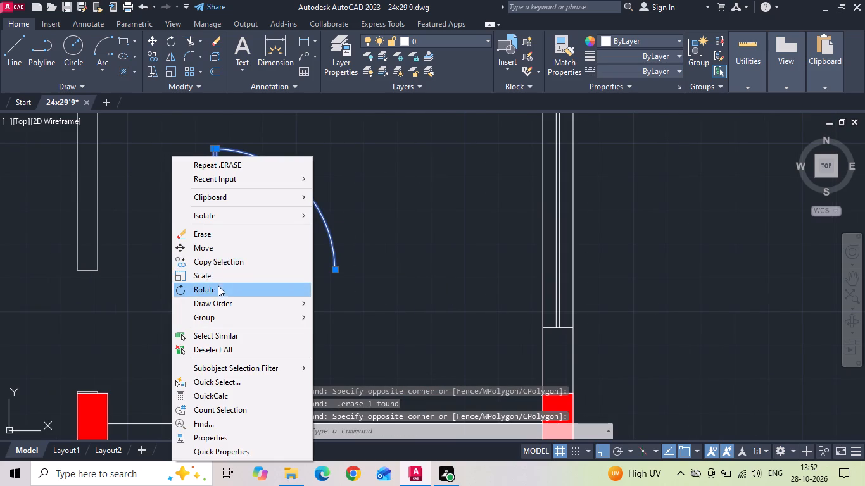
click(217, 288)
drag(285, 247, 287, 241)
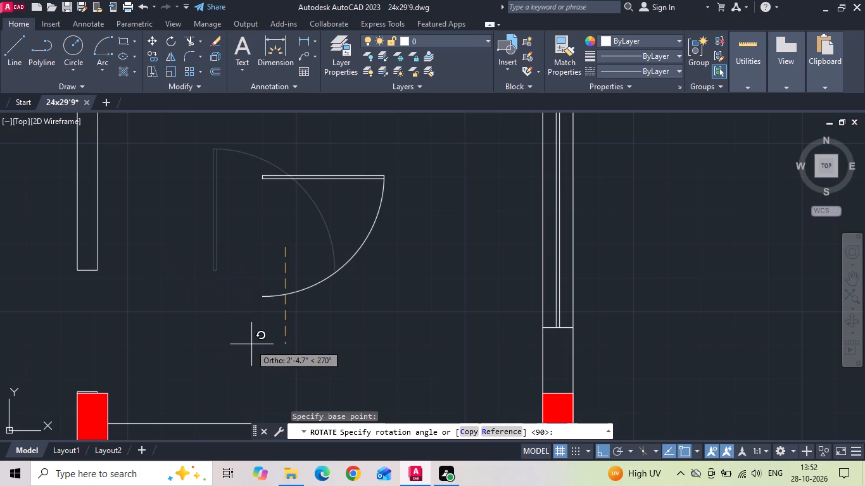
click(257, 342)
Mirror the rotated door about a horizontal axis and erase the source, leaving the leaf below the arc.
drag(325, 319, 315, 306)
click(232, 161)
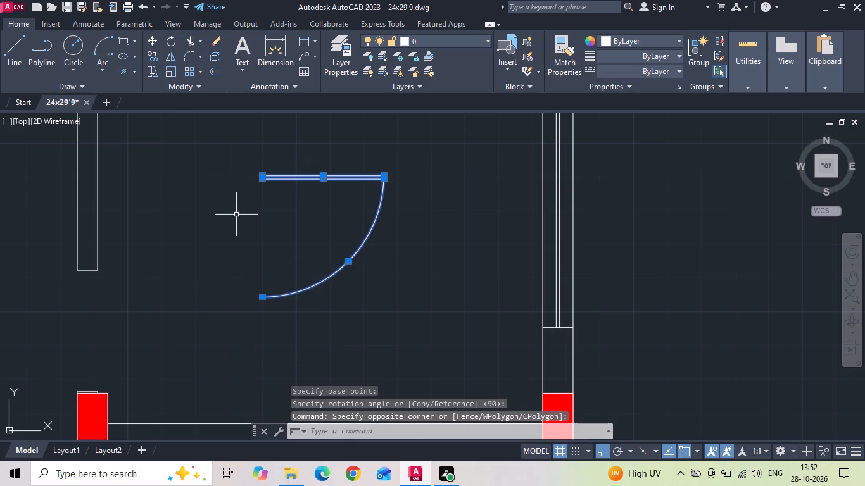
text(mi)
key(space)
drag(397, 238, 371, 248)
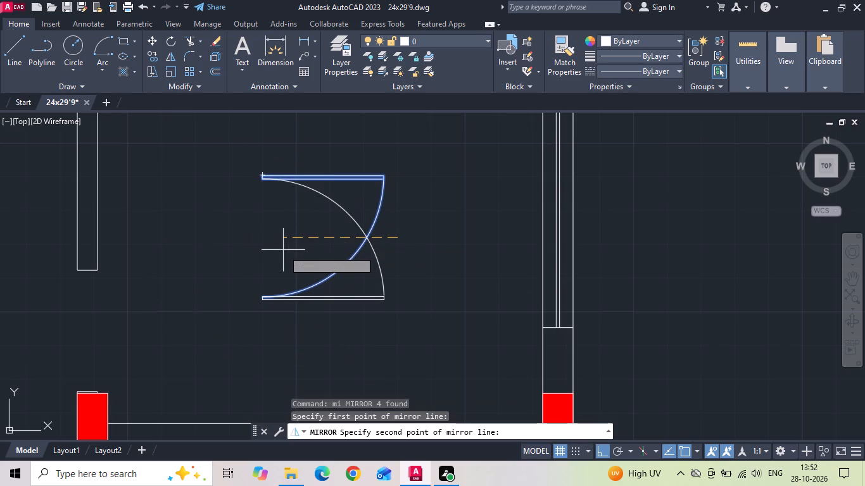
click(253, 248)
text(y)
key(space)
Move the mirrored door by its arc's upper end to the outer lower corner of the wall above the column, filling the opening.
drag(234, 324, 332, 296)
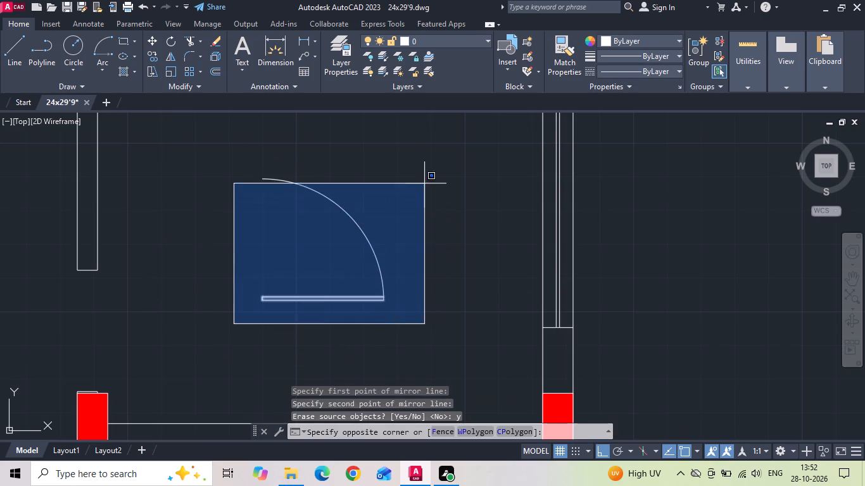
click(426, 157)
right_click(426, 157)
drag(451, 246, 439, 248)
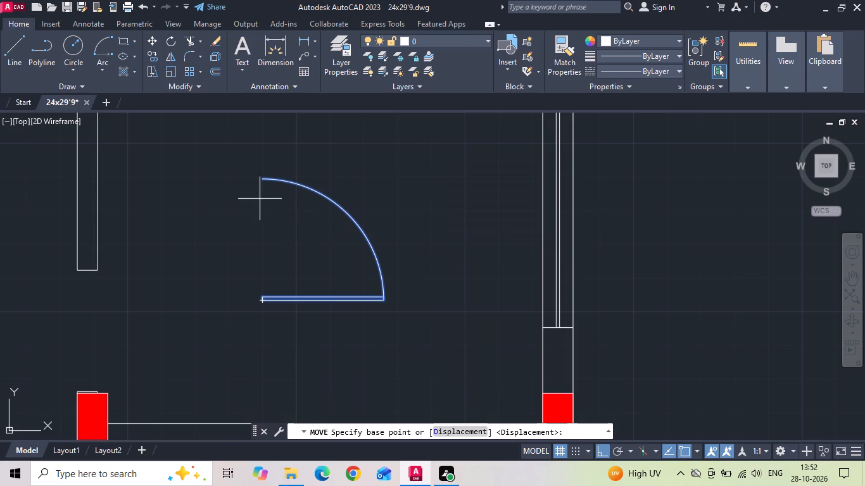
click(263, 178)
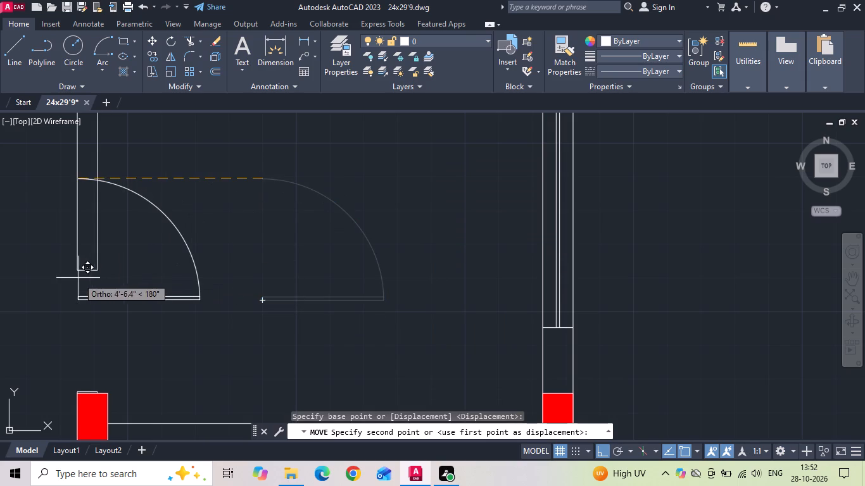
click(75, 271)
middle_drag(137, 253, 376, 218)
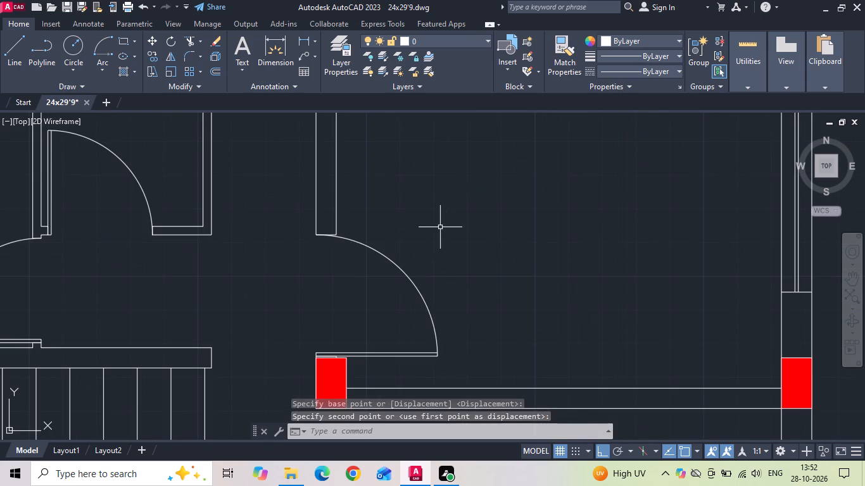
Copy the WC door, including its leaf end line, straight down into the open front area below the stairs.
scroll(445, 234, down, 2)
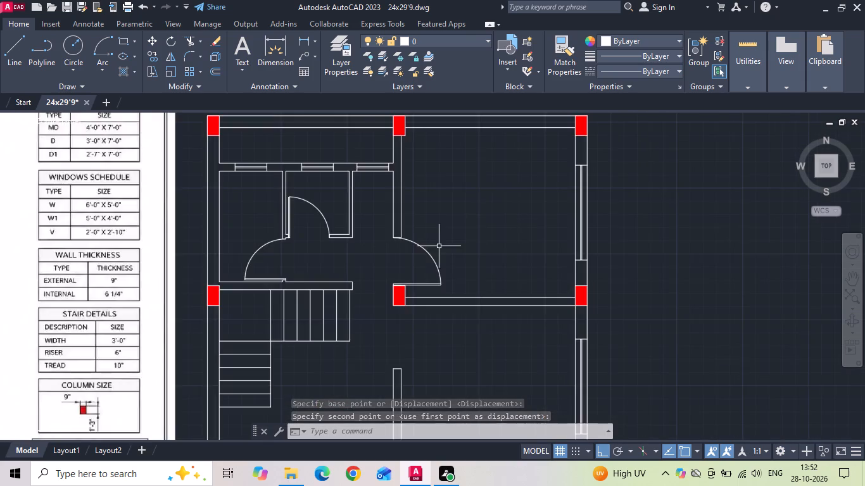
scroll(436, 258, down, 1)
middle_drag(426, 251, 421, 223)
scroll(422, 228, up, 2)
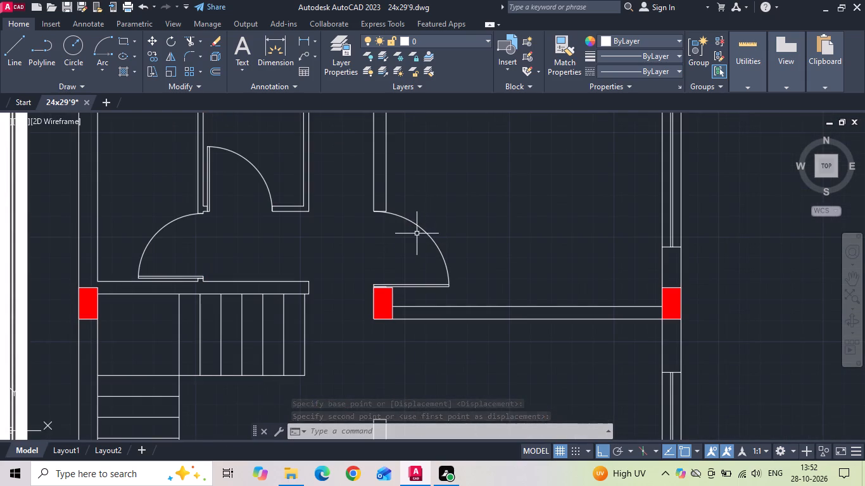
scroll(197, 179, up, 3)
drag(516, 207, 438, 223)
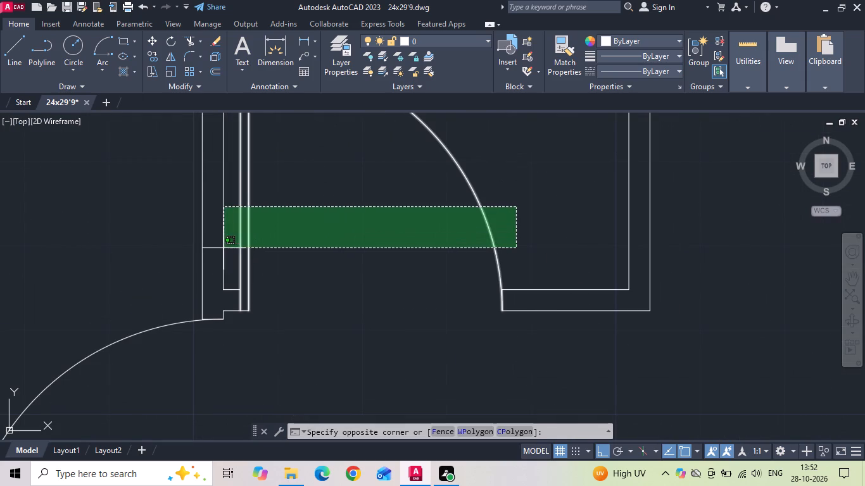
click(225, 248)
scroll(238, 311, up, 3)
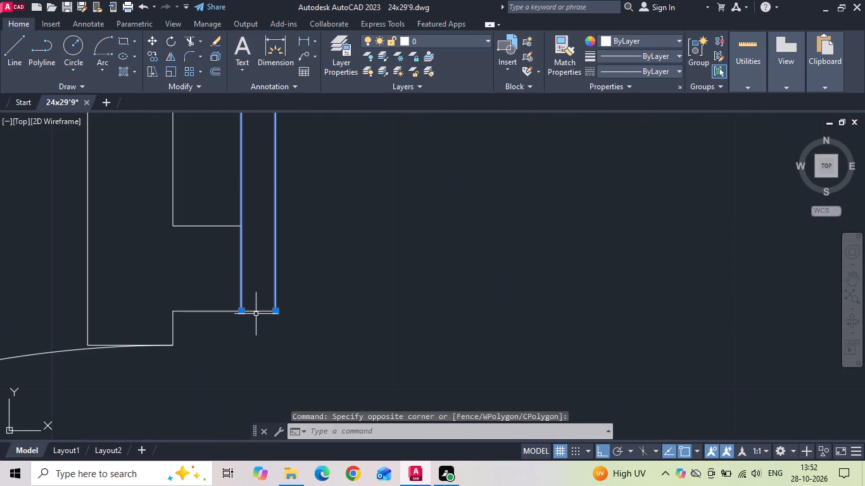
click(259, 310)
right_click(398, 219)
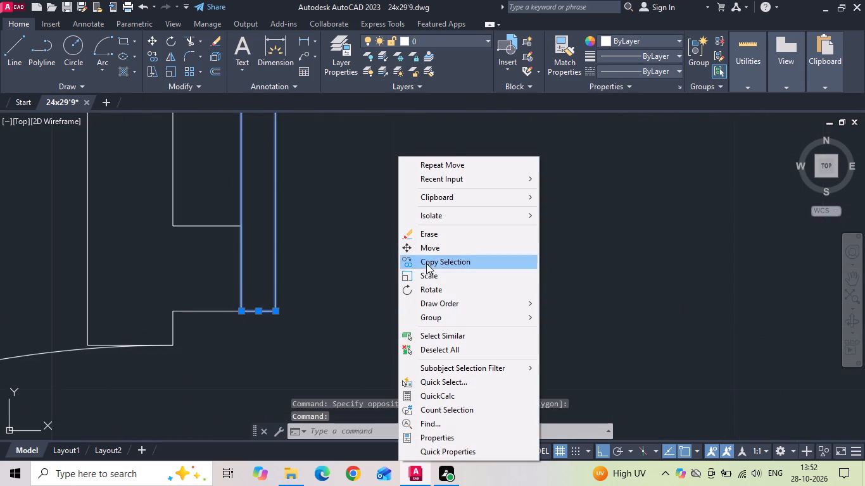
click(429, 261)
scroll(376, 144, down, 7)
drag(383, 135, 375, 202)
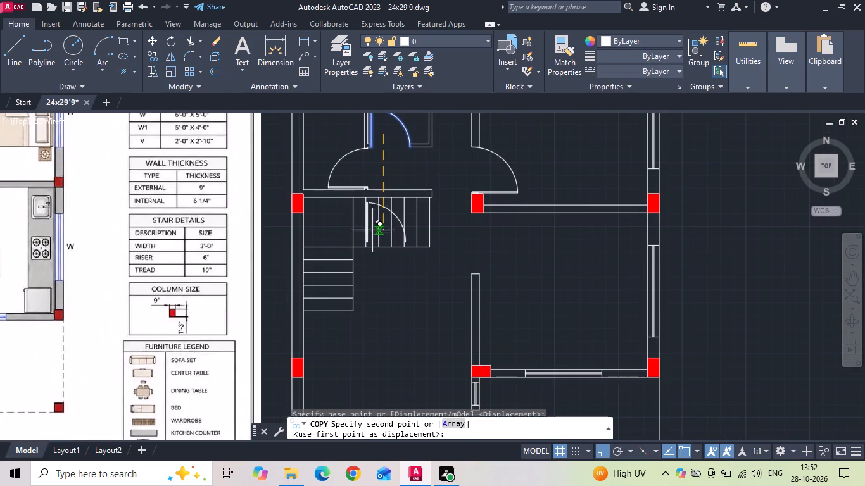
middle_drag(381, 311, 375, 168)
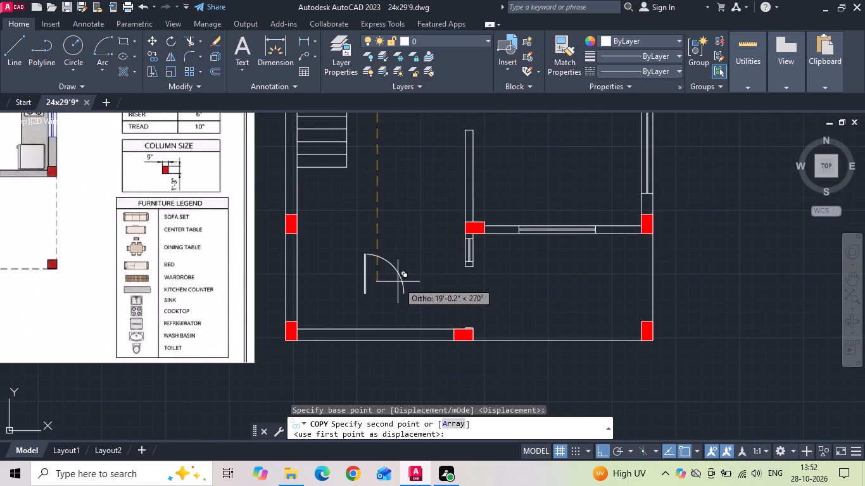
scroll(396, 278, up, 1)
click(379, 269)
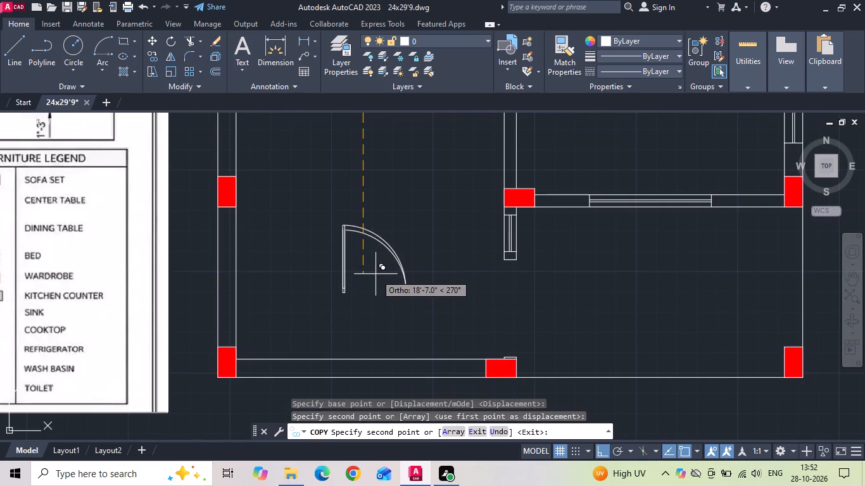
key(Escape)
Save the drawing.
key(ctrl+s)
Draw a 4' horizontal guide line from the lower outer corner of the front-area door copy's leaf.
scroll(377, 268, up, 2)
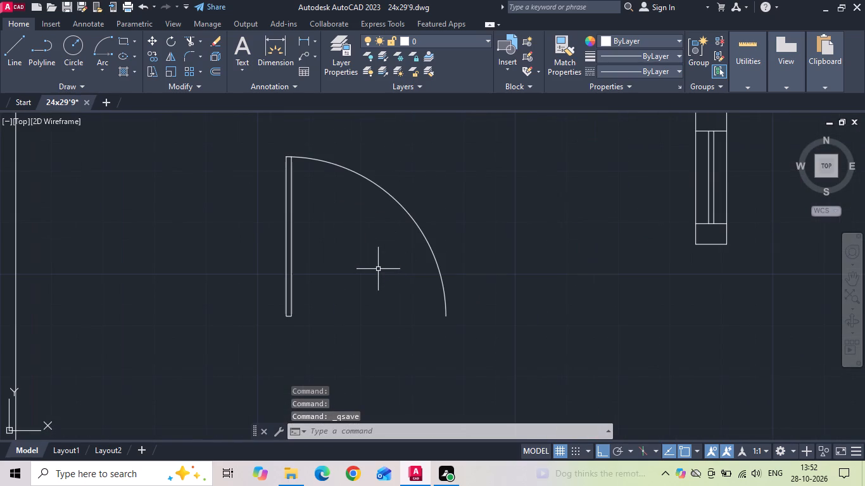
text(l)
key(space)
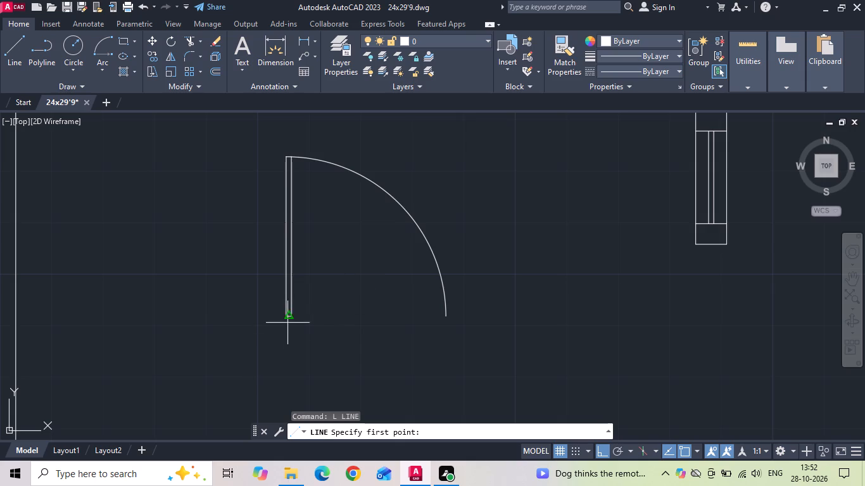
scroll(261, 327, up, 2)
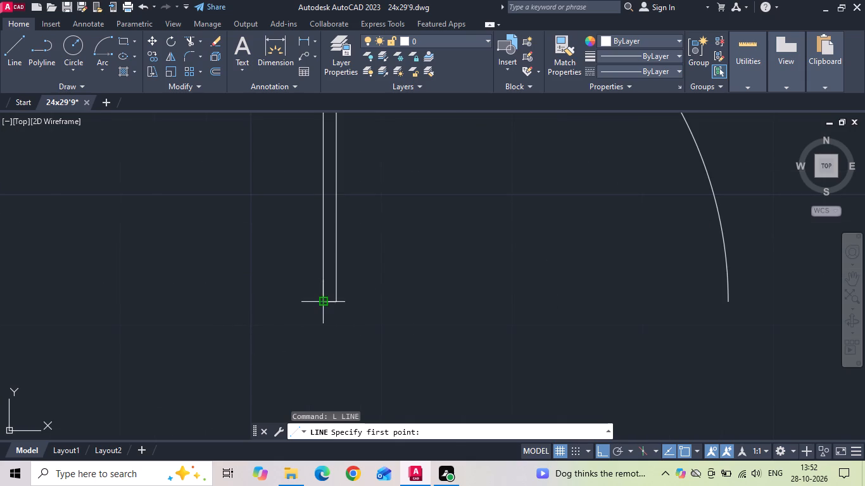
click(323, 306)
scroll(231, 359, down, 3)
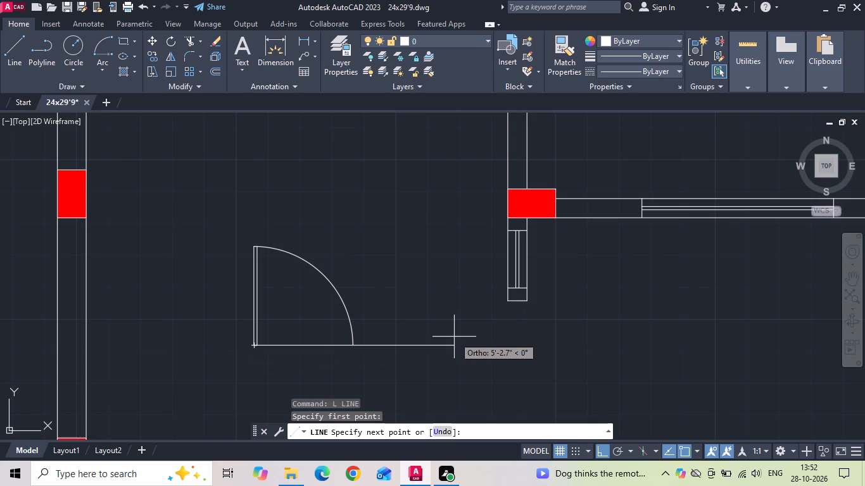
text(4')
key(Return)
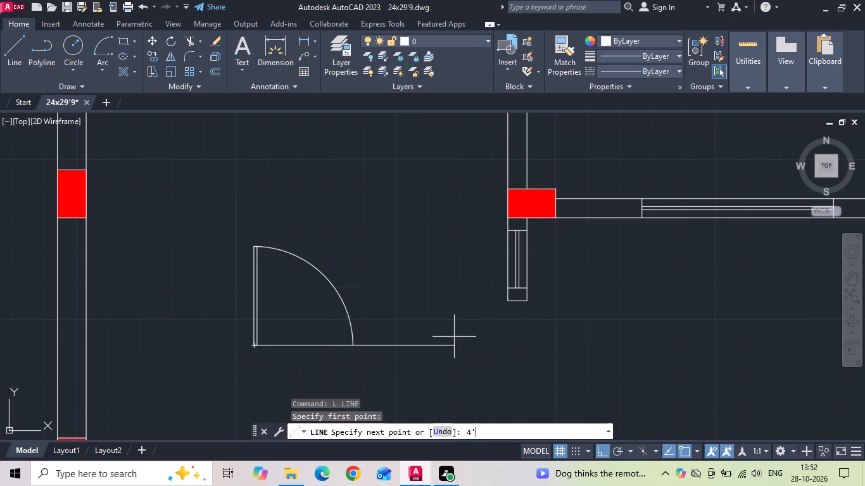
key(Escape)
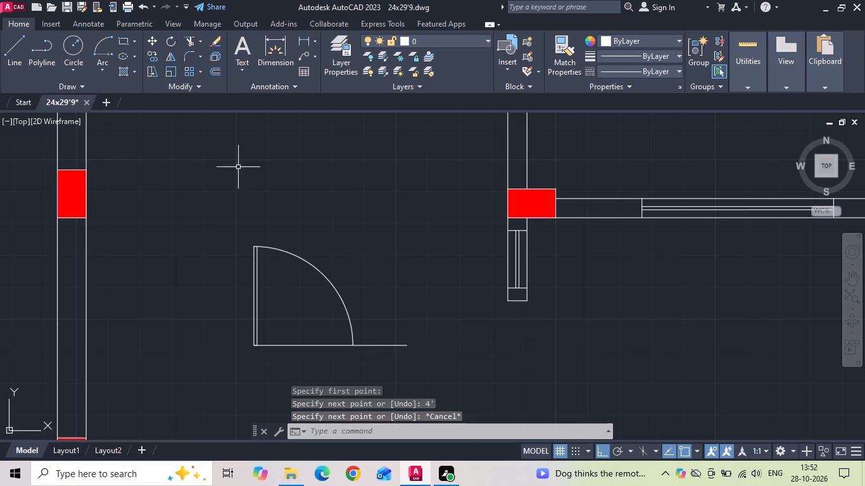
Draw a quarter-circle door swing arc from the 4' guide line's free end, centred on the leaf's lower outer corner and ending above it.
click(102, 73)
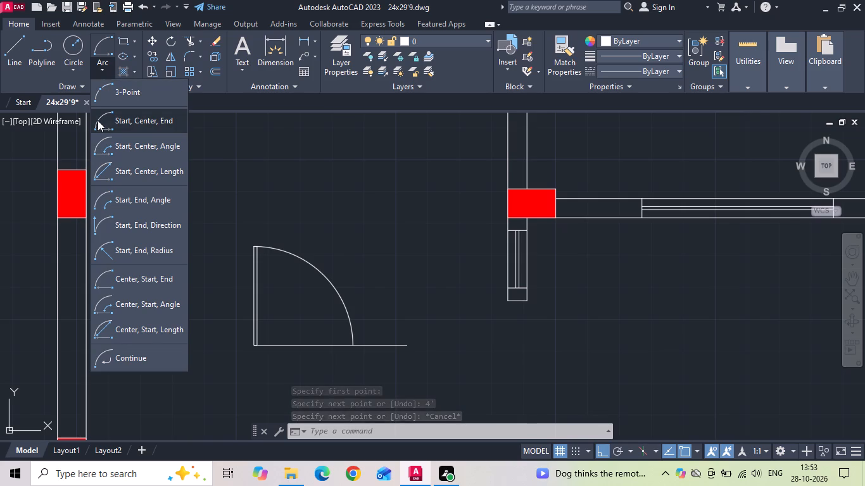
click(98, 120)
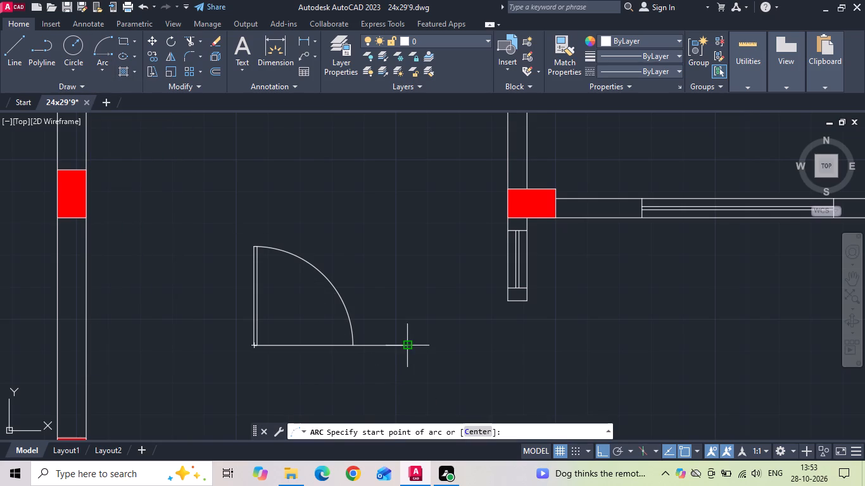
click(407, 346)
scroll(267, 352, up, 2)
click(227, 337)
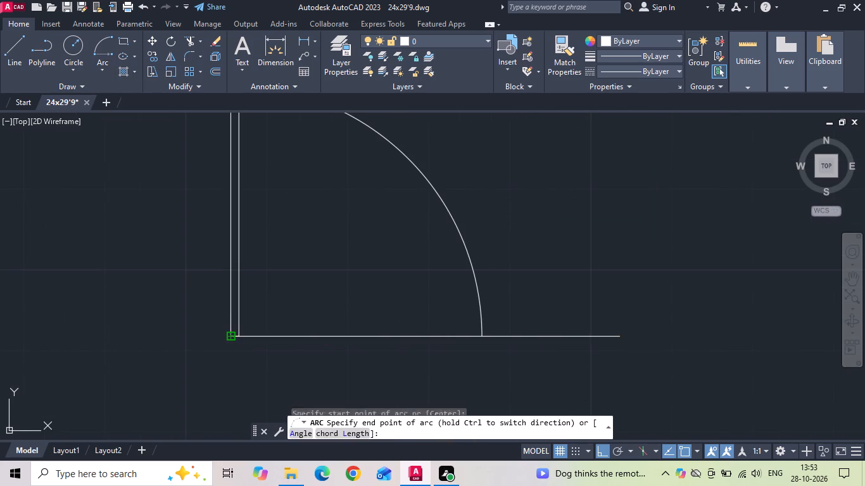
scroll(227, 337, down, 2)
click(175, 215)
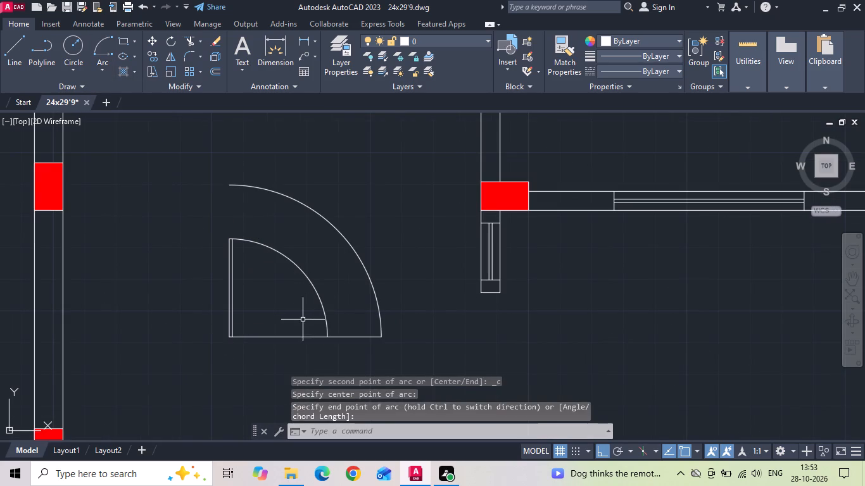
Erase the 4' guide line and the old smaller swing arc of the front-area door copy.
drag(301, 322, 293, 349)
click(291, 352)
key(Delete)
drag(295, 304, 289, 263)
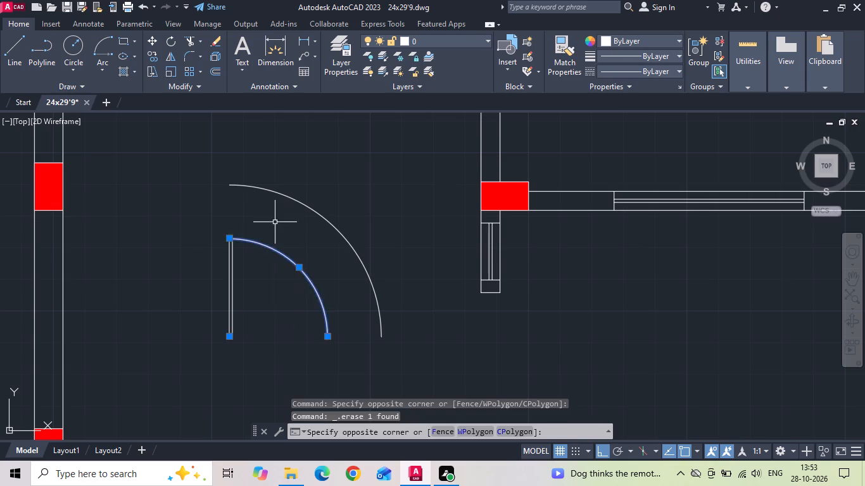
click(275, 222)
key(Delete)
Extend the door leaf's two long lines up to the new larger swing arc.
text(ex)
key(space)
drag(254, 262, 252, 260)
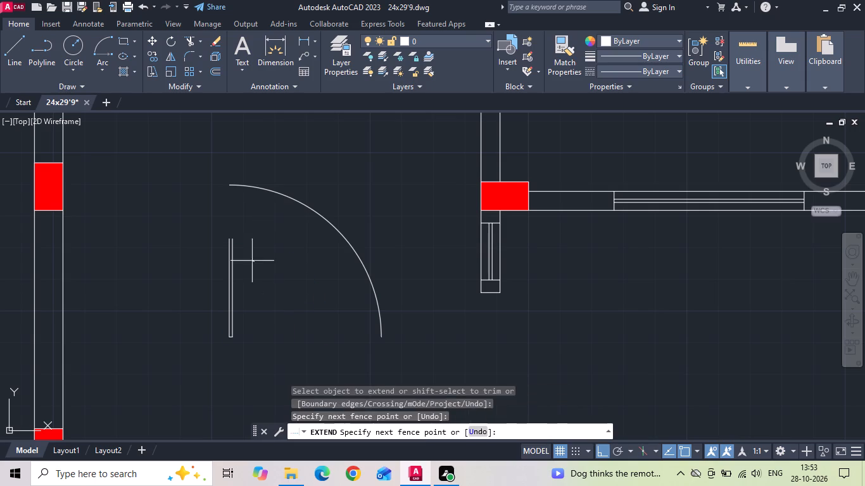
drag(252, 260, 200, 249)
key(Escape)
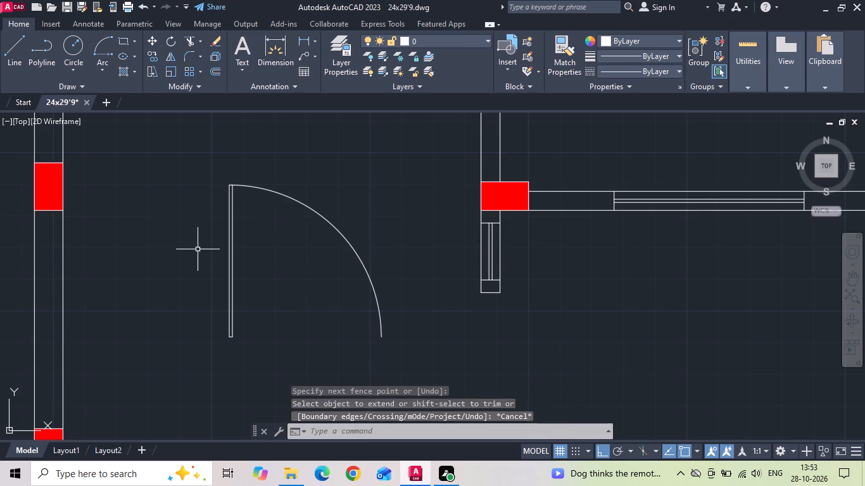
Save the drawing.
key(ctrl+s)
key(ctrl+s)
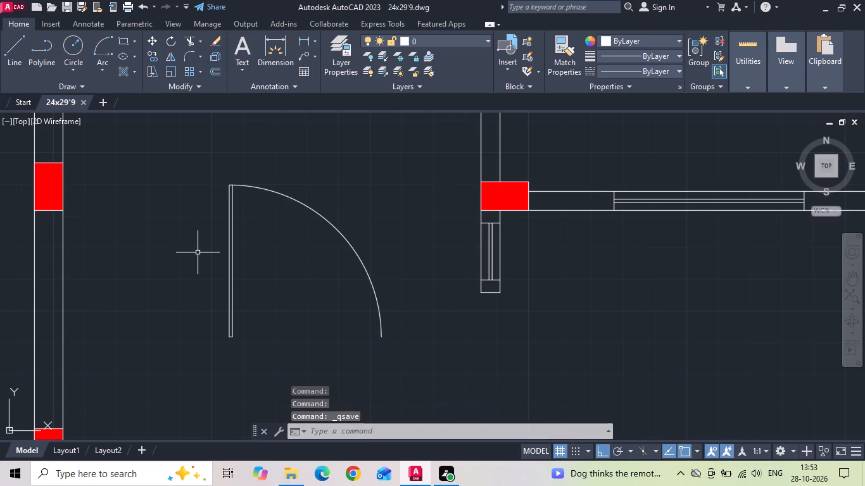
Rotate the enlarged front-area door 90° counterclockwise so its leaf lies horizontally below the arc.
scroll(357, 185, down, 1)
drag(373, 183, 375, 234)
click(227, 325)
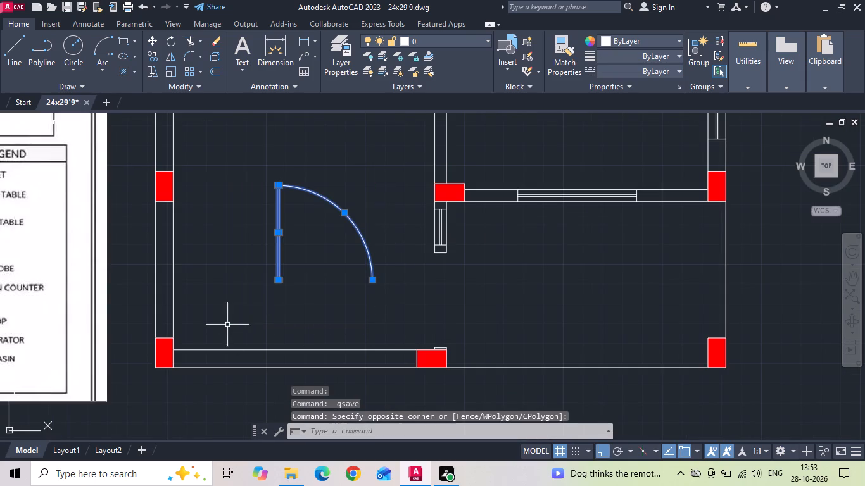
drag(392, 220, 348, 294)
click(246, 301)
right_click(294, 228)
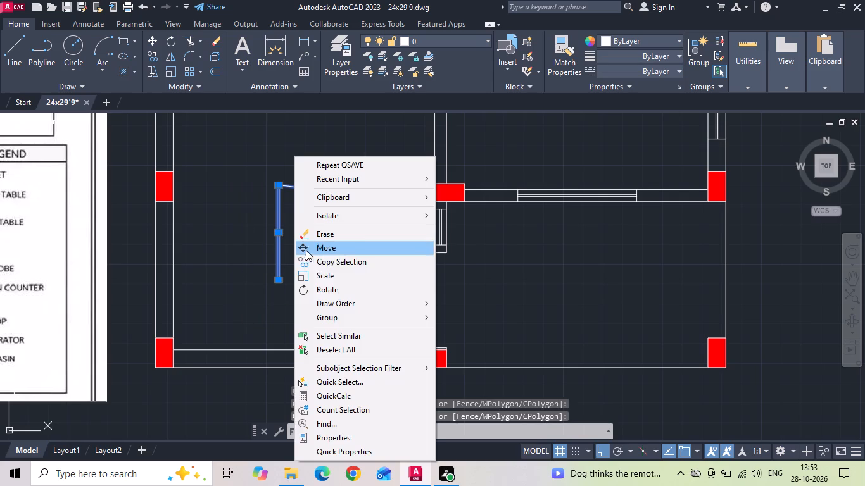
click(311, 290)
click(322, 249)
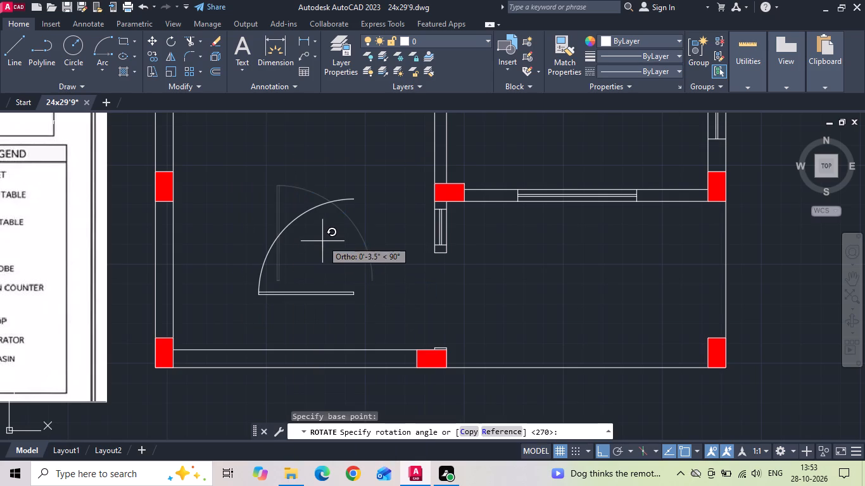
click(322, 238)
Move the rotated door by its arc's upper end to the porch-side lower corner of the short window wall, filling the main entrance opening.
drag(361, 188, 351, 237)
click(233, 313)
right_click(231, 313)
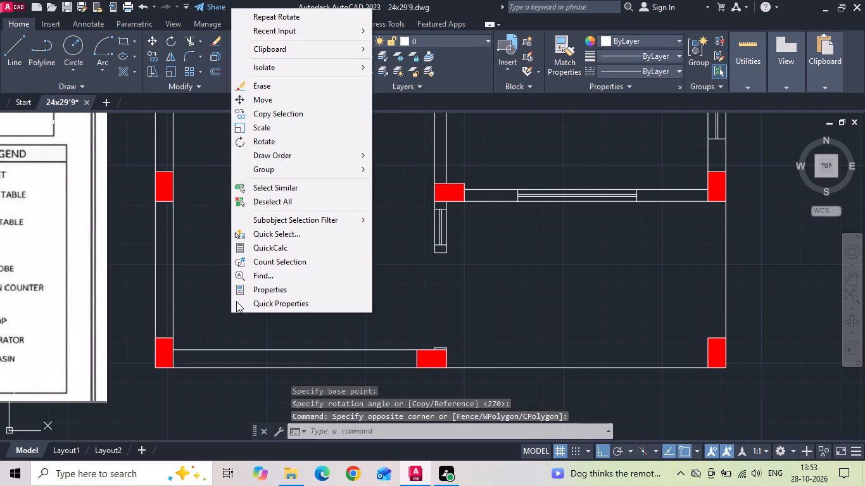
click(282, 105)
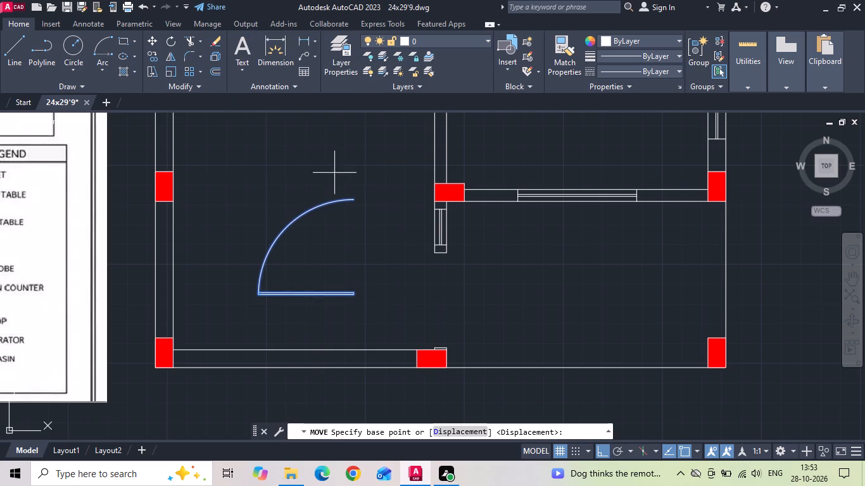
click(355, 197)
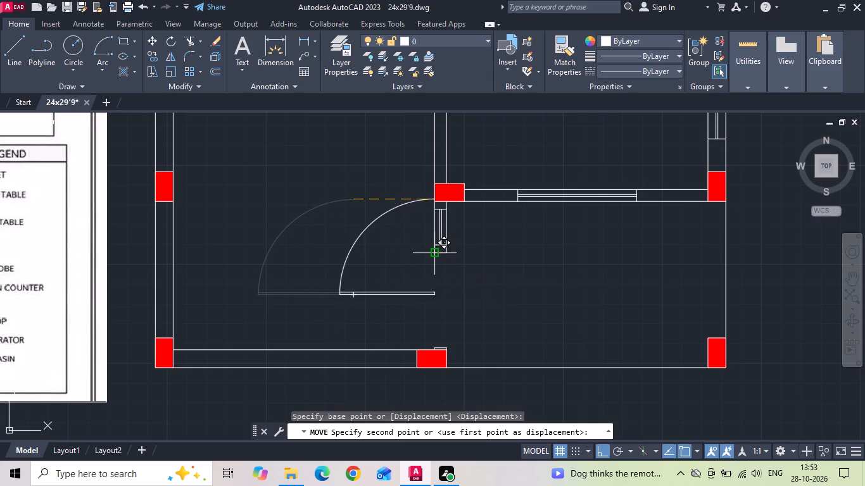
click(450, 254)
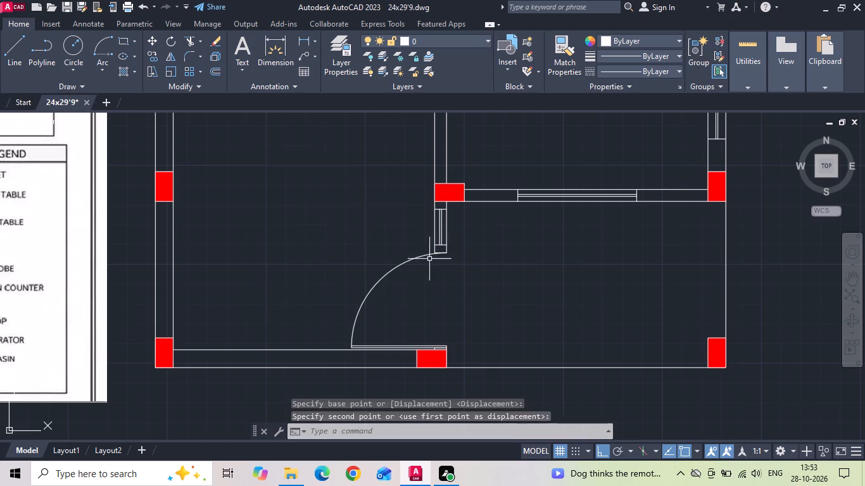
Save the drawing.
scroll(357, 280, down, 2)
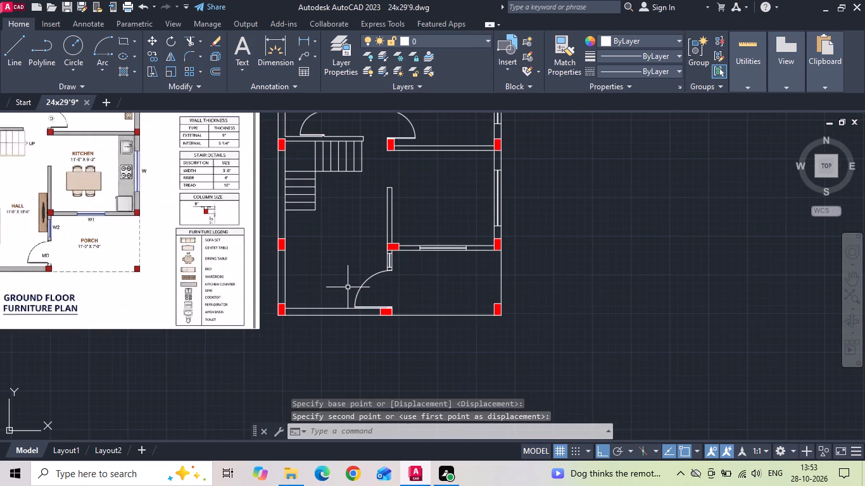
scroll(348, 287, down, 1)
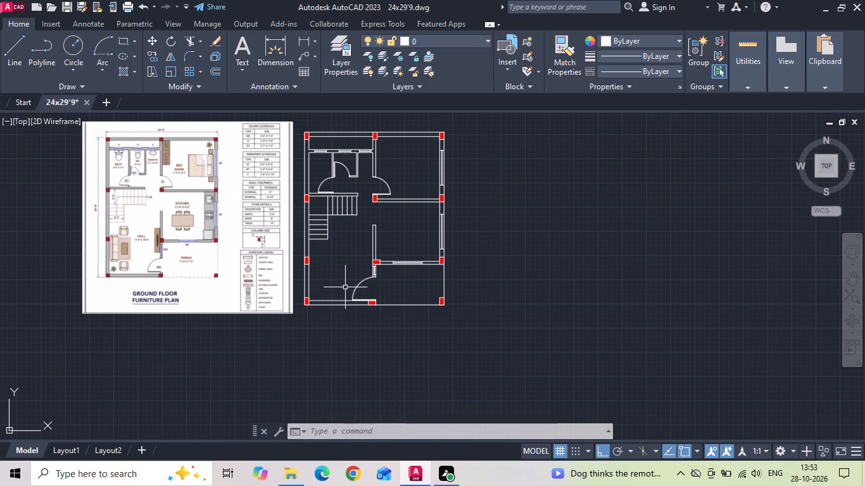
key(ctrl+s)
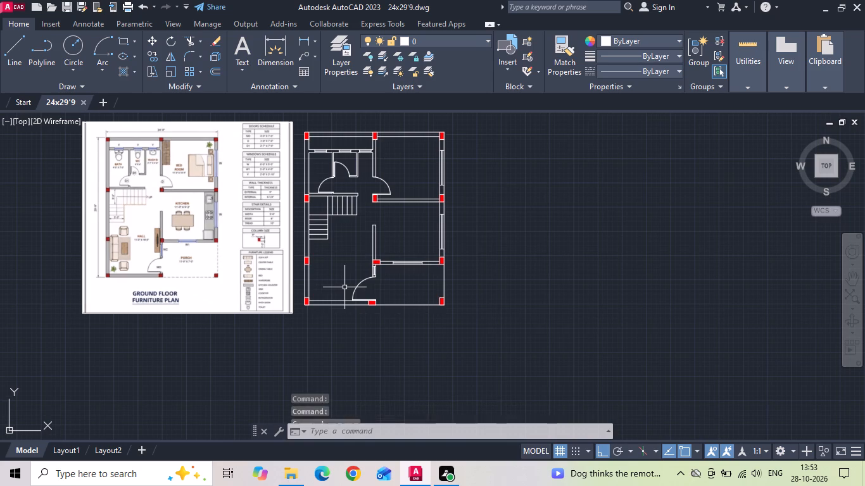
Create a multiline text label in the hall below the stairs, with 6" text height and the first line HALL.
text(mtex)
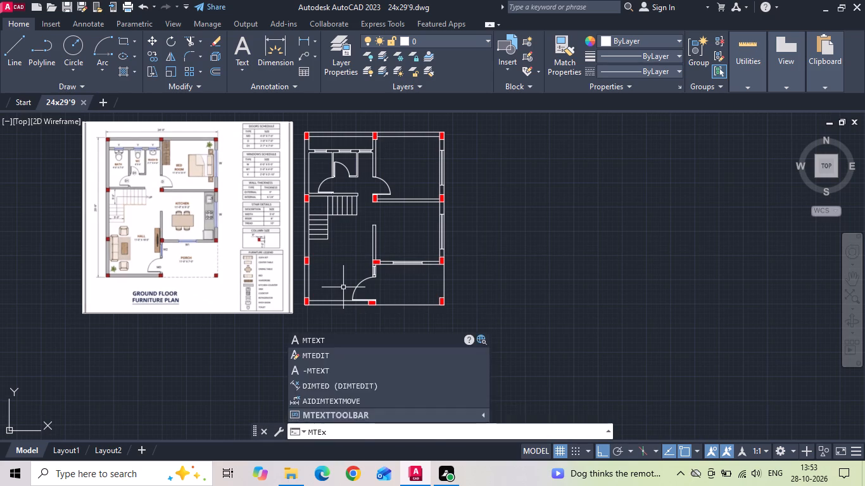
key(t)
key(space)
scroll(344, 239, up, 1)
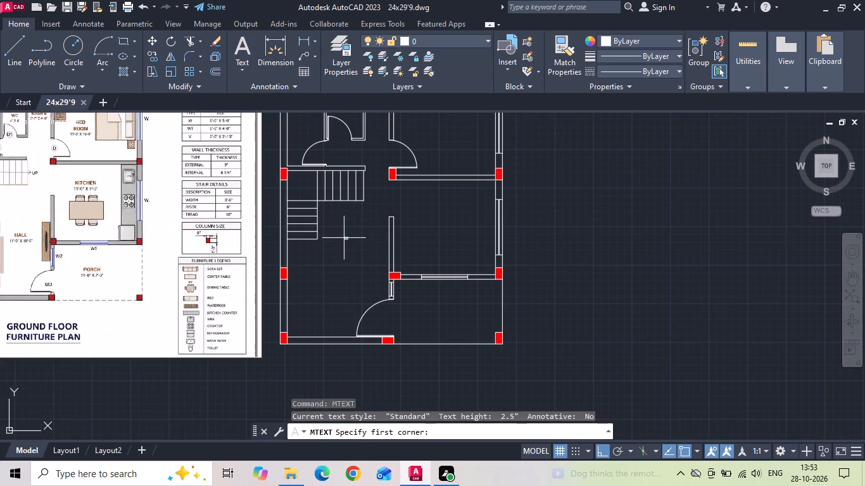
middle_drag(359, 239, 458, 235)
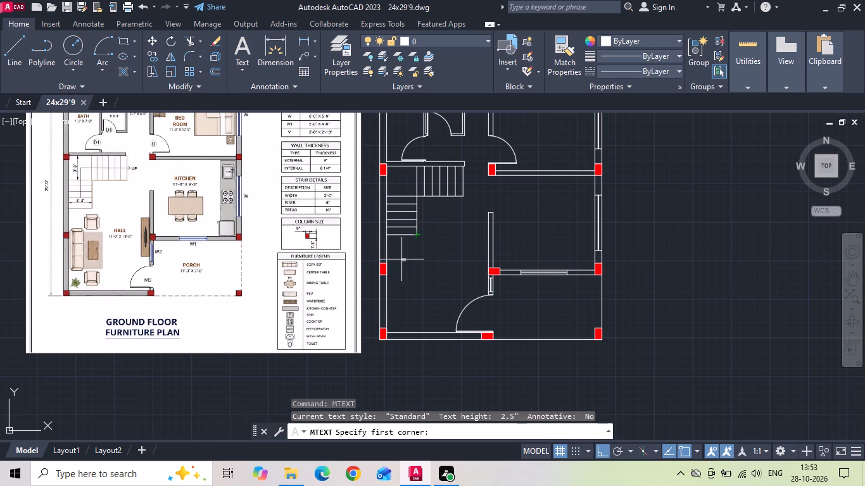
click(401, 259)
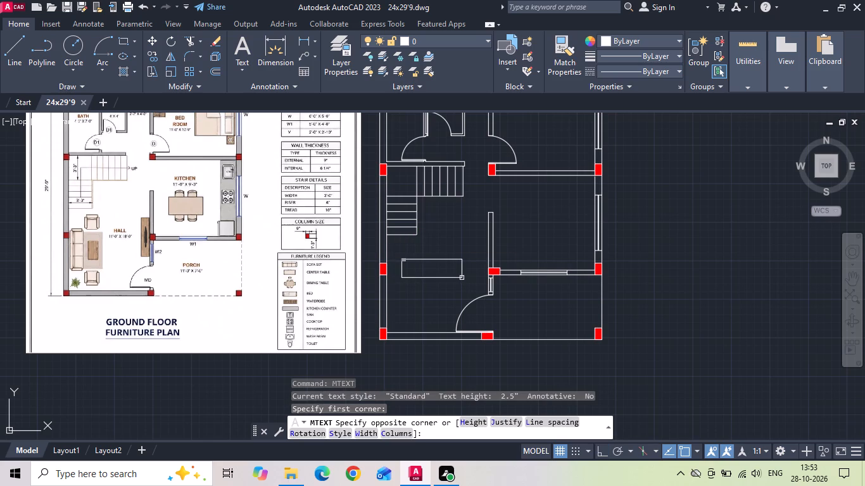
click(462, 278)
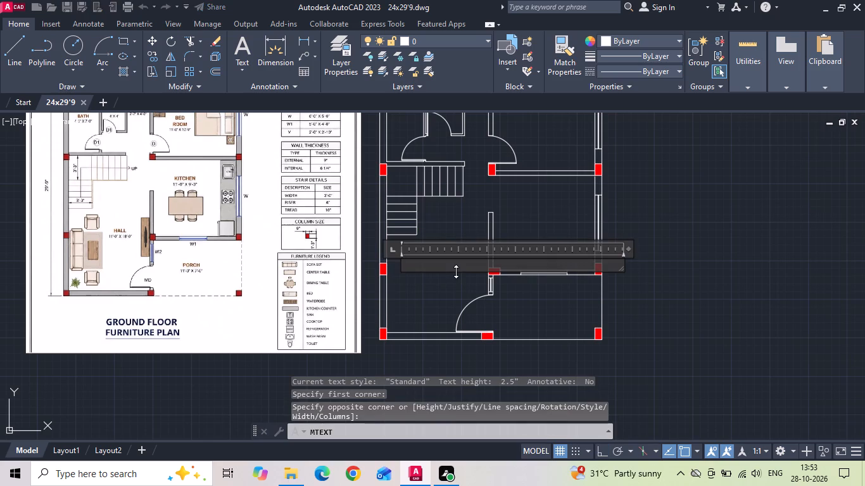
click(148, 56)
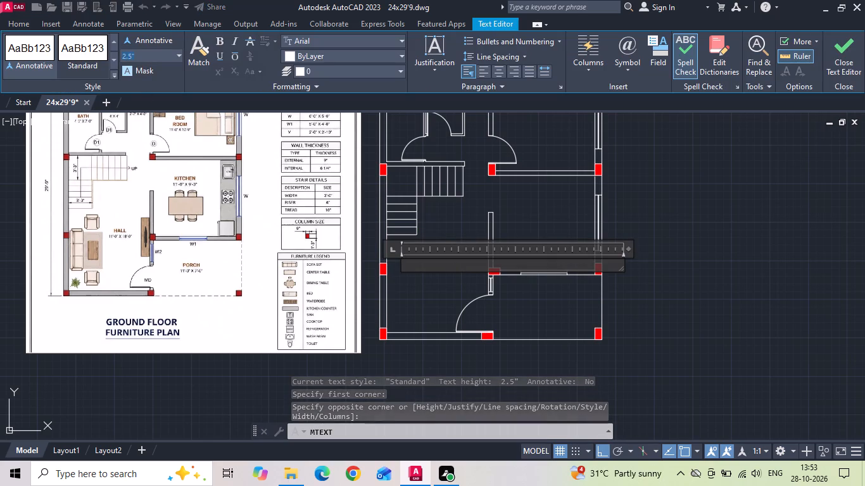
key(BackSpace)
text(6")
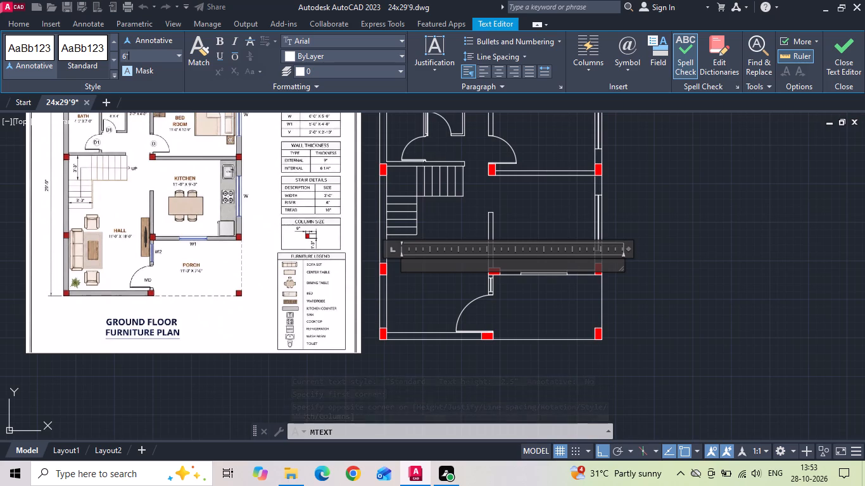
key(Return)
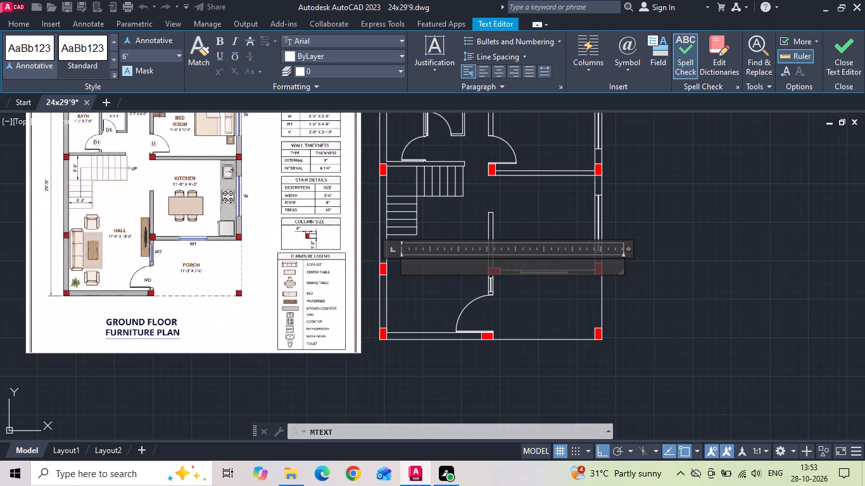
text(ha)
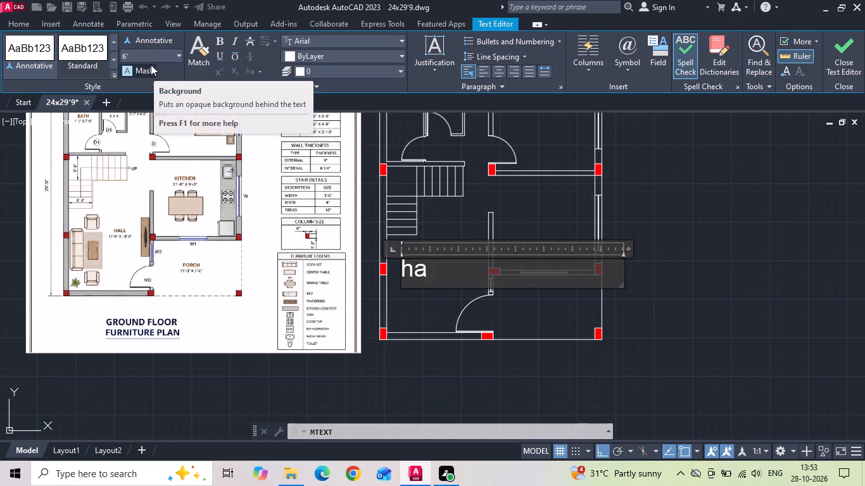
key(BackSpace)
key(BackSpace)
text(HALL)
key(Return)
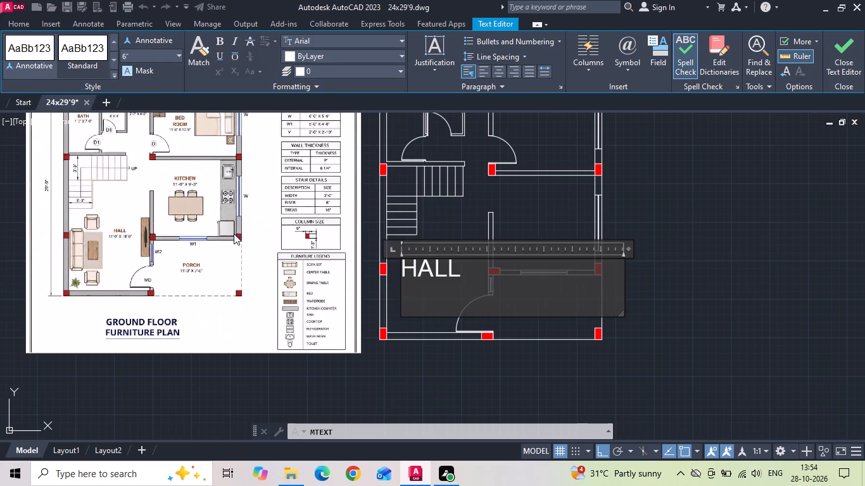
Add the room size 11'0'X18'0" as the hall label's second line and finish the text.
middle_drag(274, 248, 328, 288)
scroll(329, 288, up, 1)
middle_drag(338, 288, 352, 289)
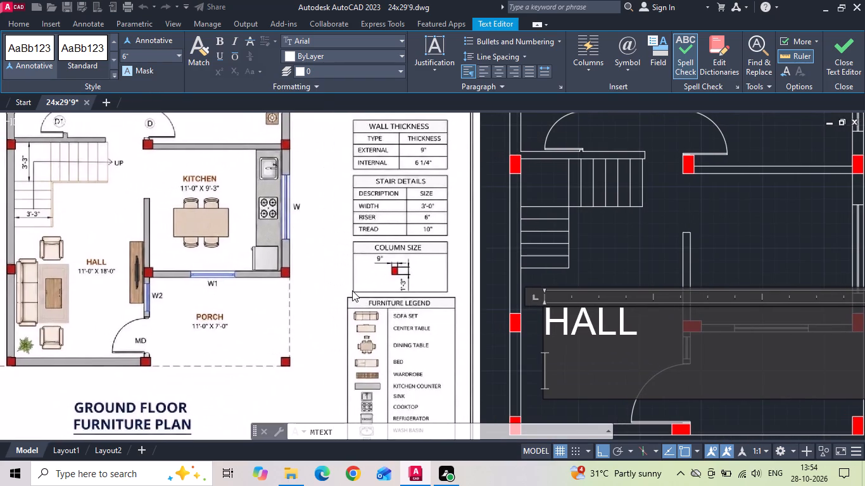
text(11'0)
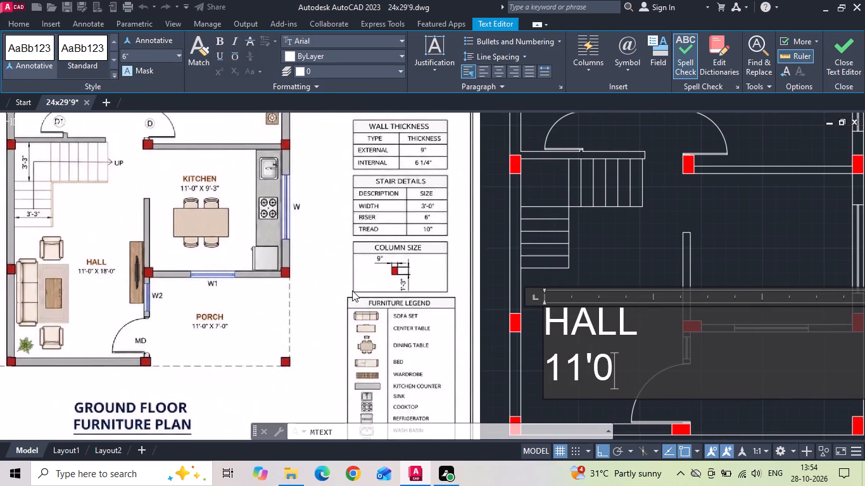
key(apostrophe)
text(X18)
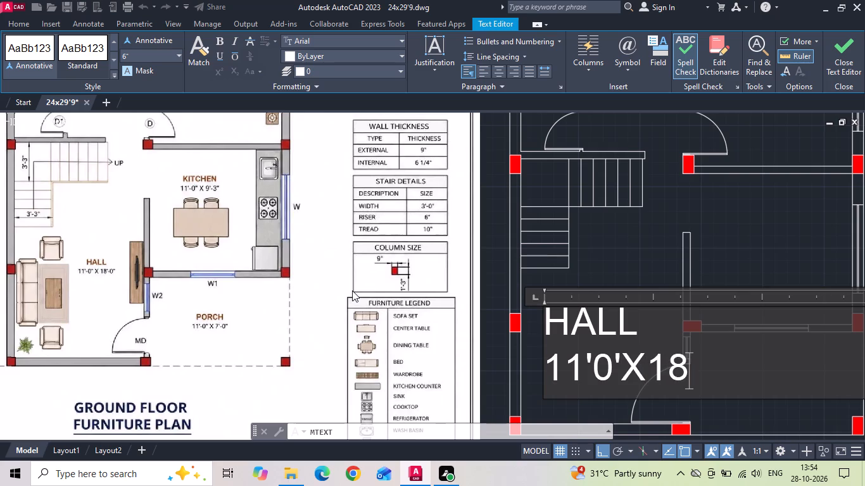
text('0")
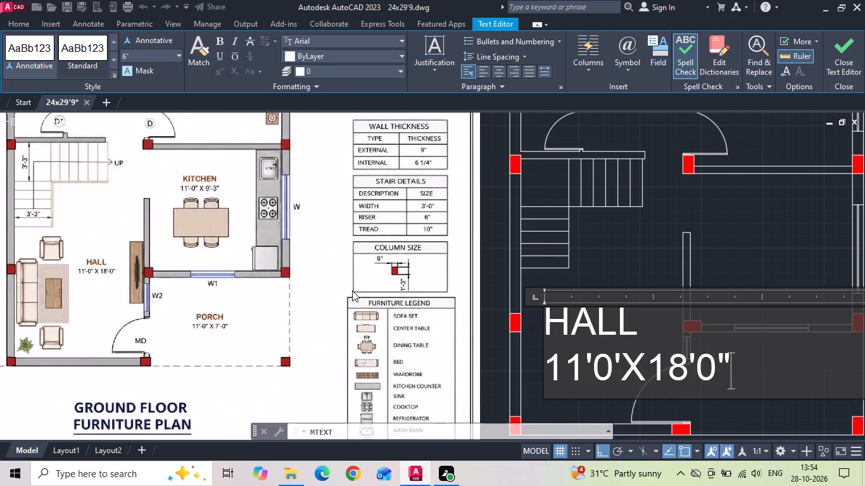
click(598, 263)
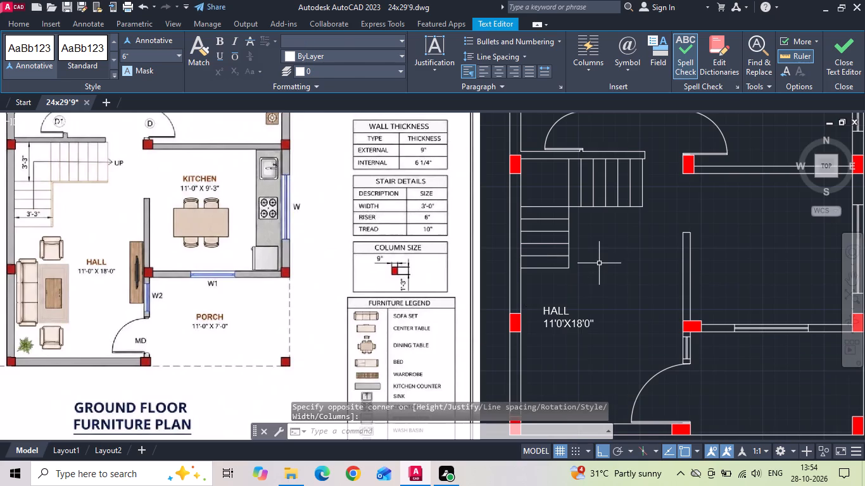
Indent the word HALL in the hall label with four leading spaces so it sits centred above the room size.
double_click(541, 313)
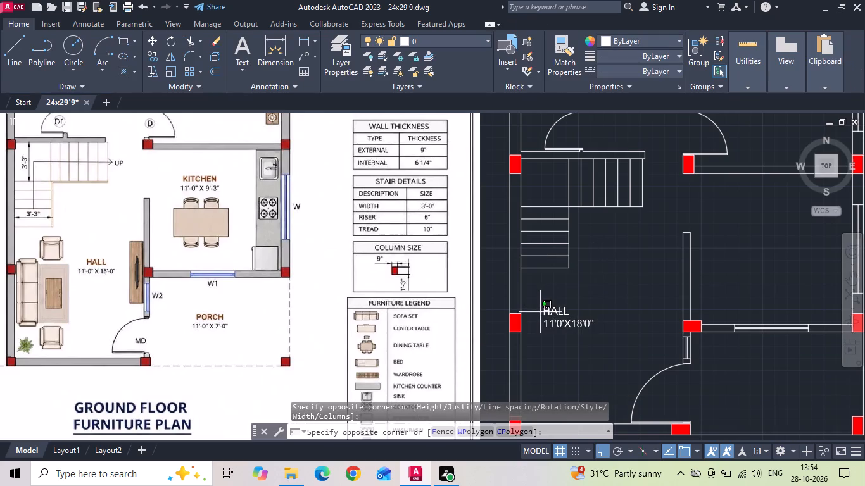
click(544, 310)
double_click(545, 311)
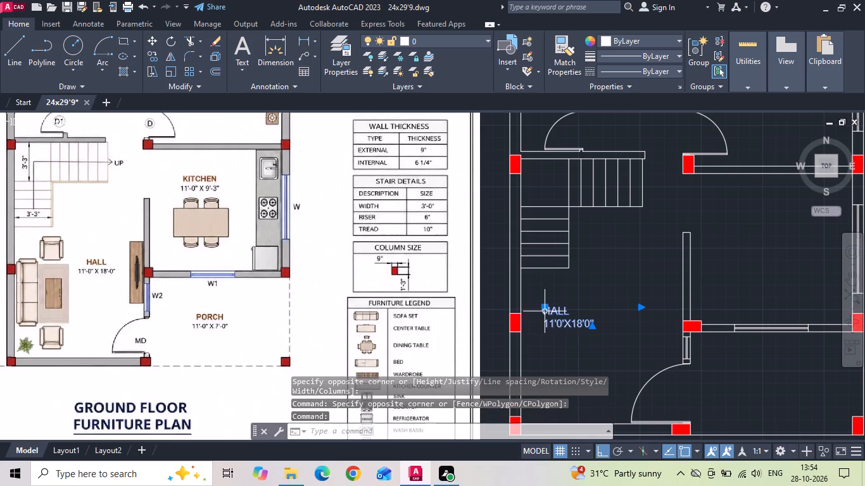
double_click(545, 311)
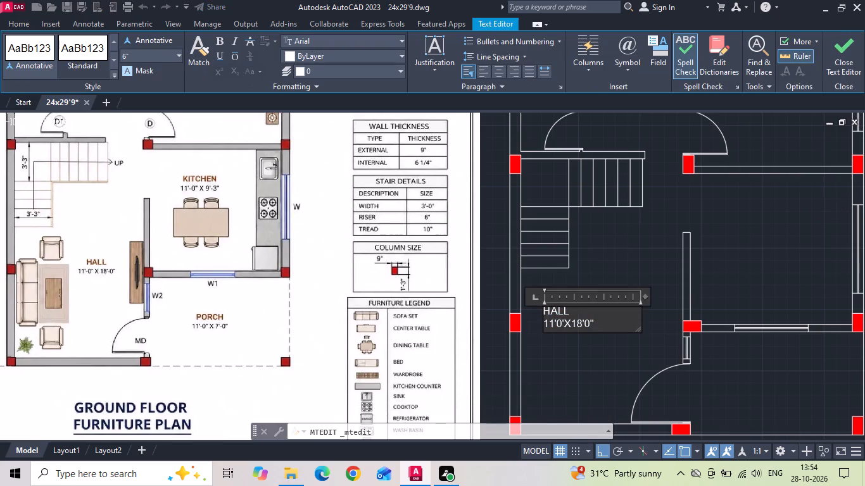
key(space)
key(space)
key(space)
key(space)
click(616, 263)
Copy the hall label into the middle of the kitchen with orthogonal constraint off.
drag(601, 307, 592, 332)
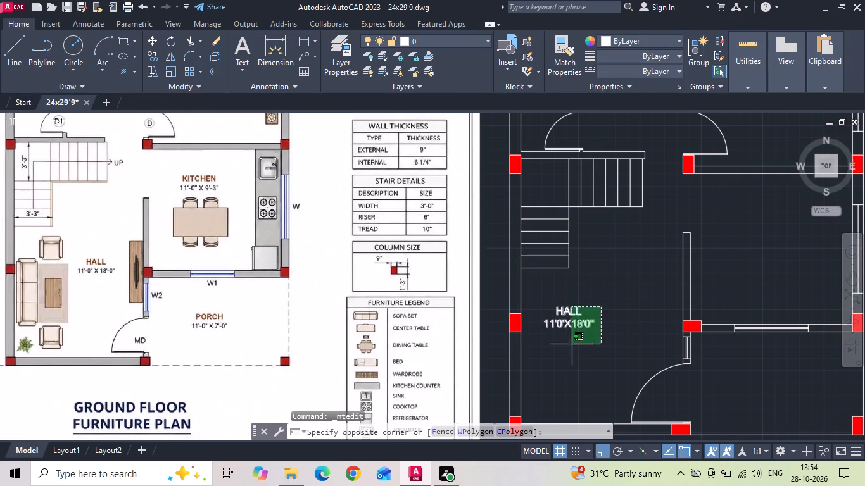
click(571, 345)
right_click(571, 345)
click(616, 237)
scroll(495, 306, down, 1)
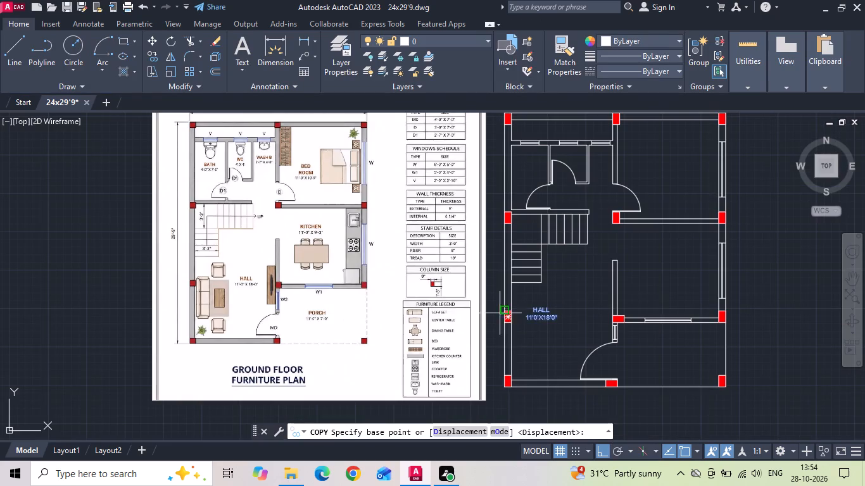
drag(560, 340, 571, 328)
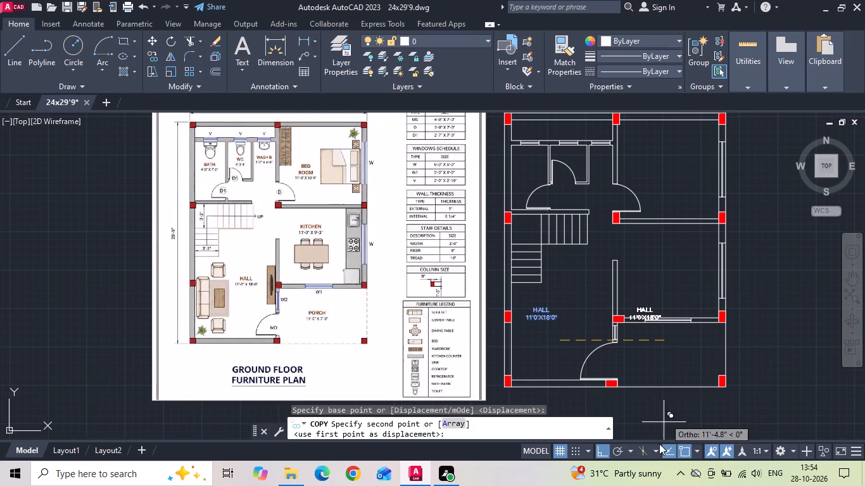
drag(600, 452, 602, 446)
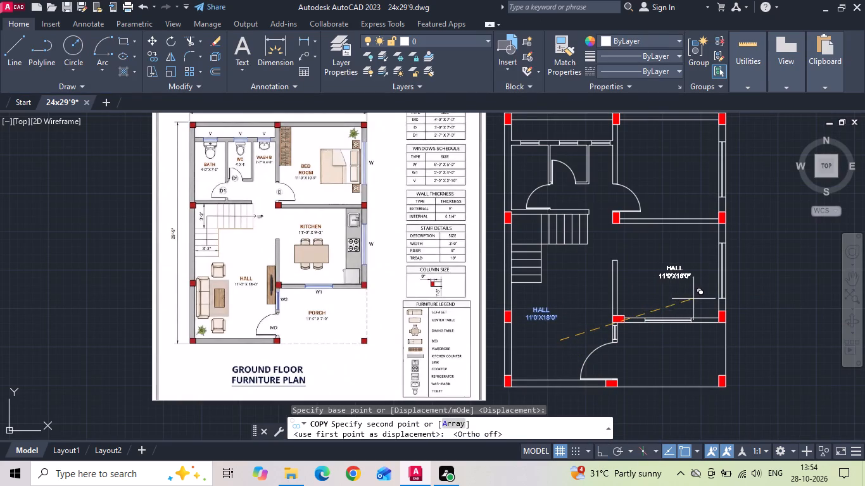
click(692, 298)
key(Escape)
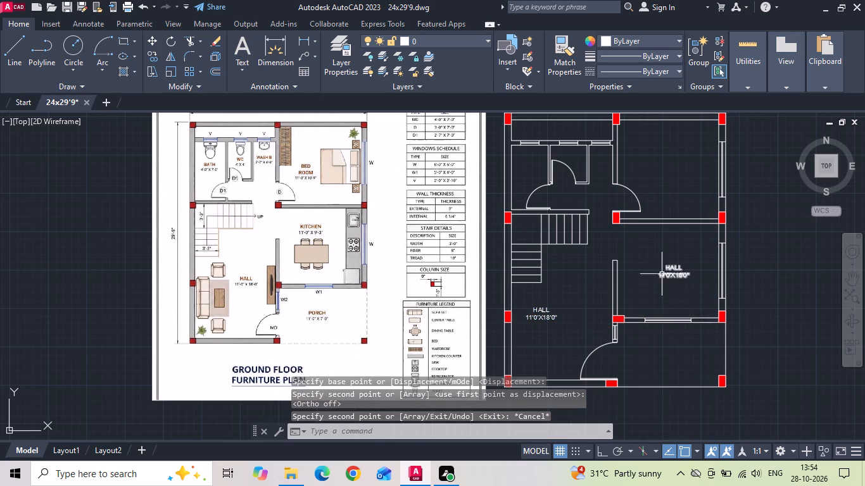
Replace the name line of the copied label in the kitchen with KITCHEN, above the size line.
scroll(662, 269, up, 1)
double_click(682, 268)
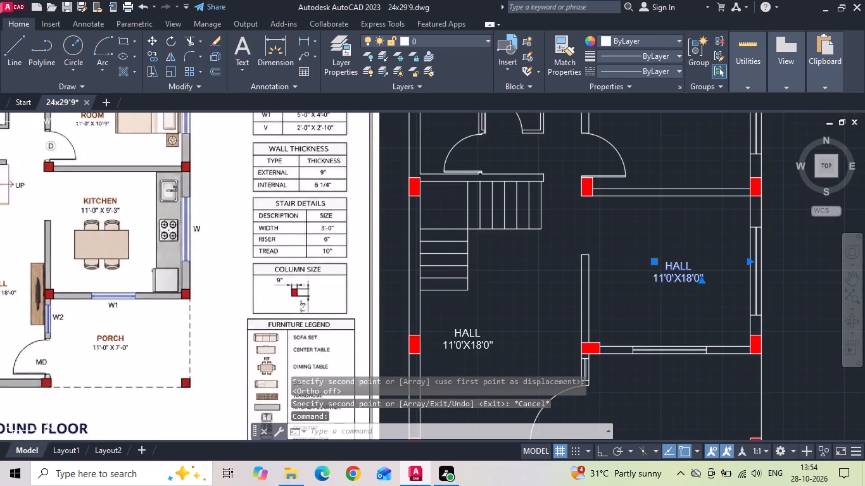
drag(705, 269, 629, 271)
key(BackSpace)
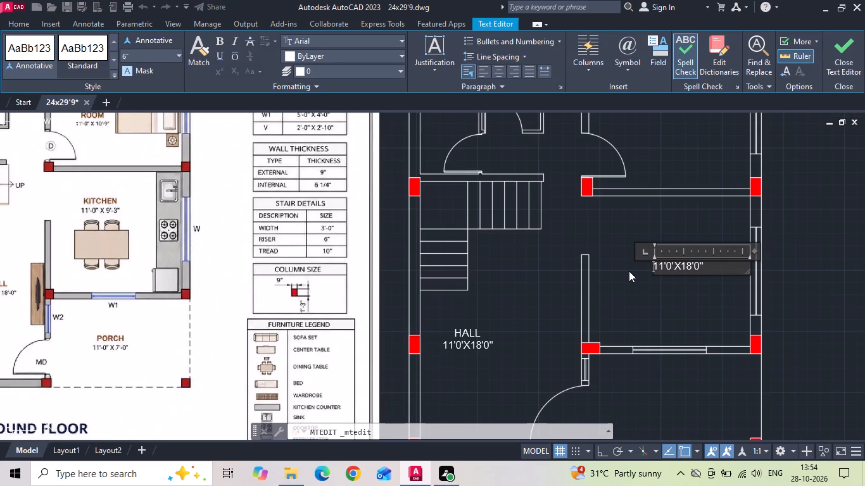
text(KI)
text(TCHE)
key(n)
key(Return)
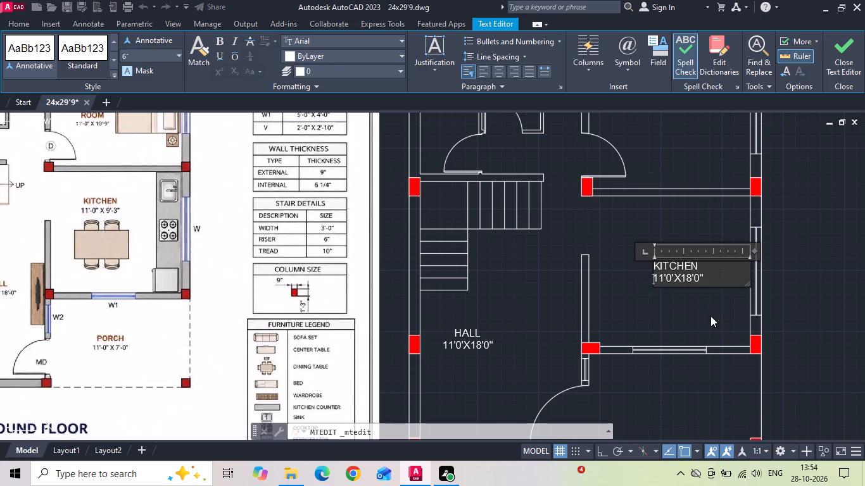
Change the size line of the kitchen label to 11'0'X10'9" and finish the text.
click(691, 282)
key(BackSpace)
key(0)
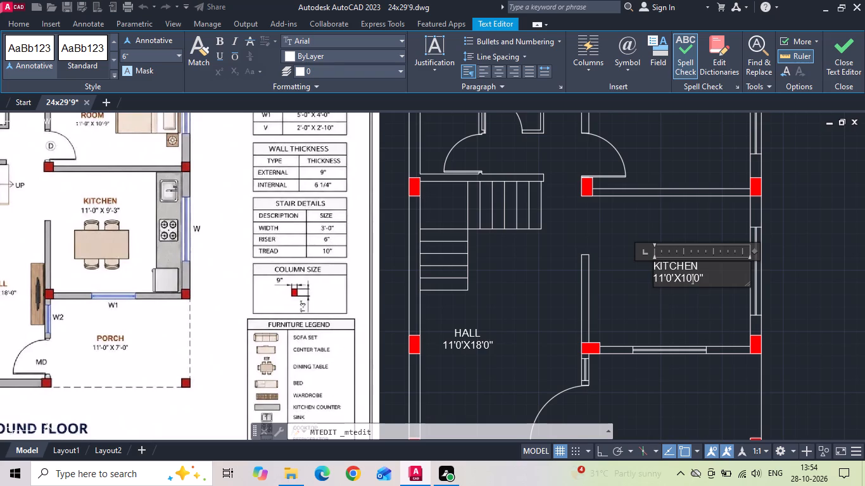
click(700, 285)
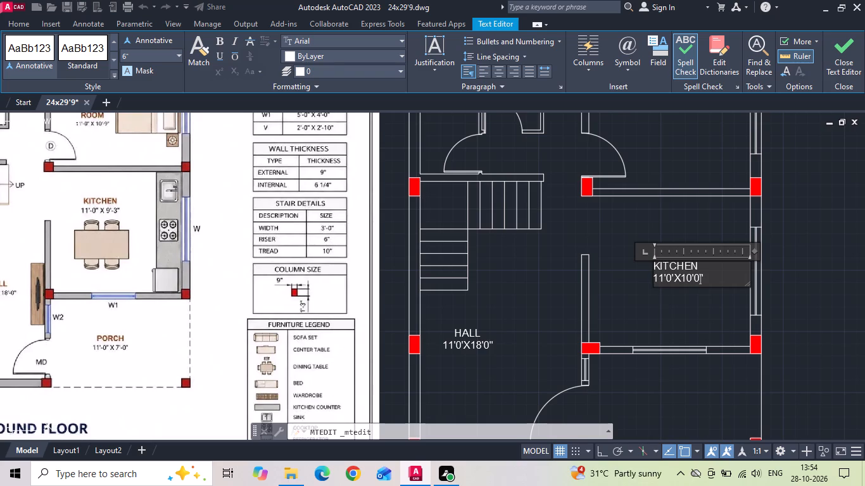
key(BackSpace)
key(9)
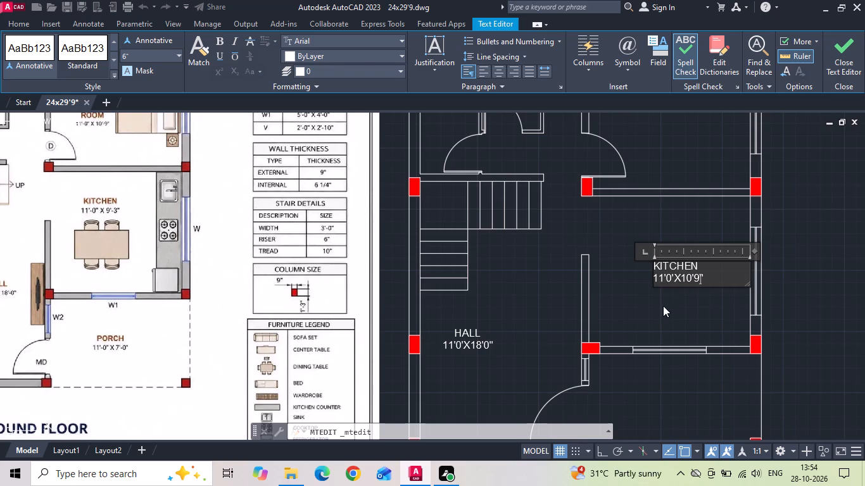
click(663, 306)
Copy the kitchen label straight up into the middle of the bedroom with orthogonal constraint on.
click(679, 283)
right_click(653, 238)
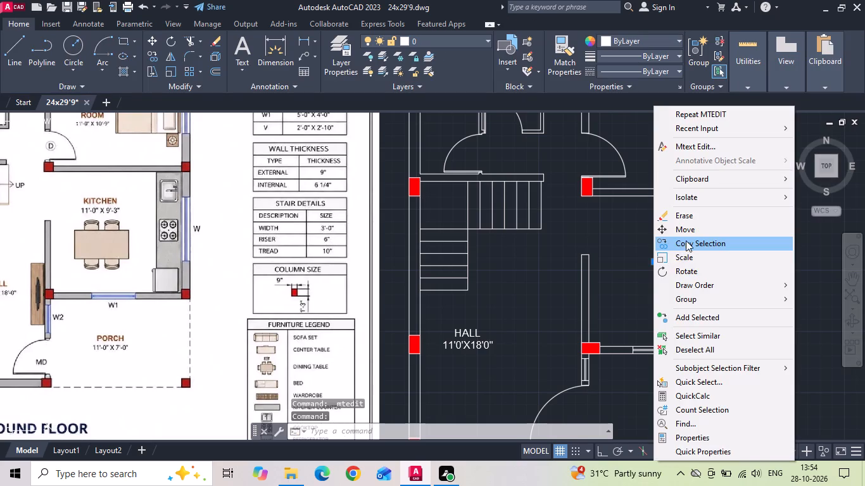
click(686, 240)
click(600, 451)
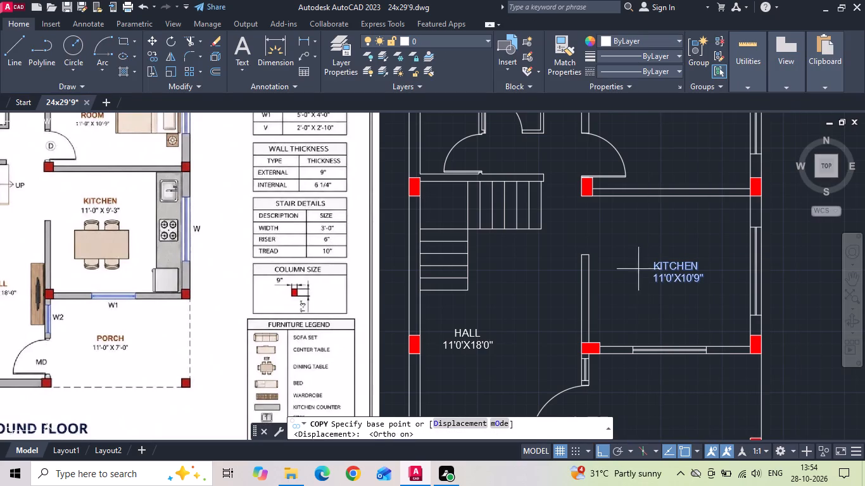
click(684, 289)
middle_drag(681, 249, 669, 382)
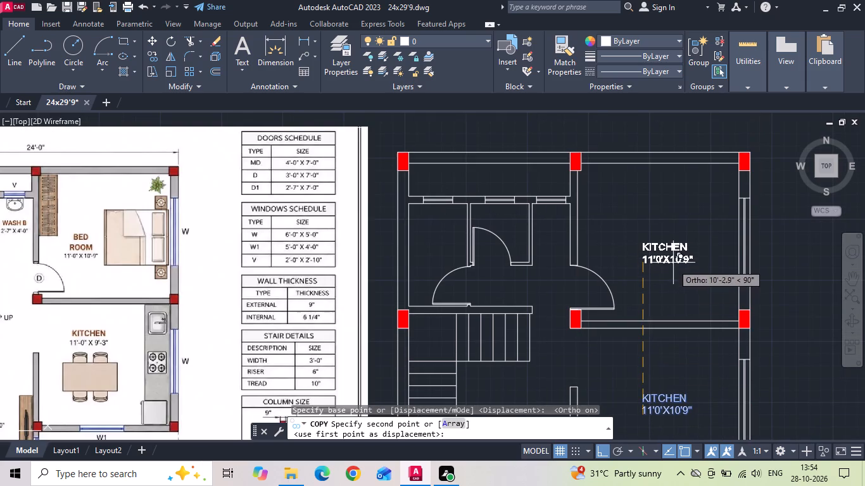
click(675, 254)
key(F1)
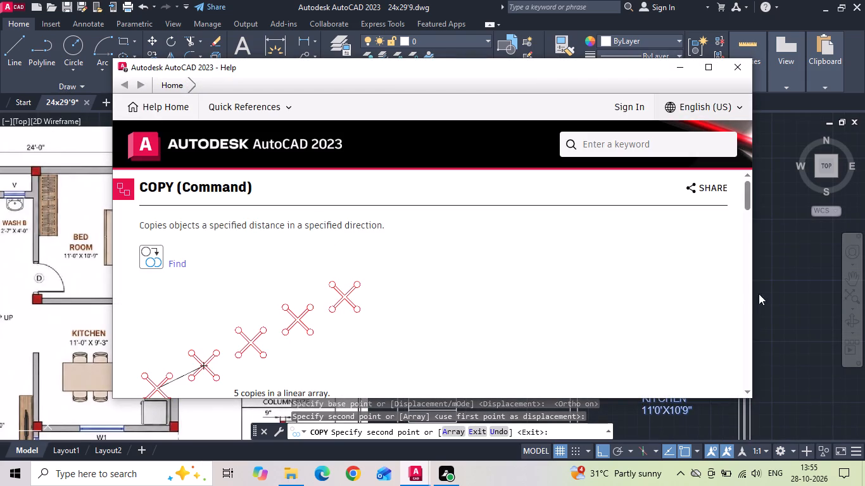
click(778, 278)
key(Escape)
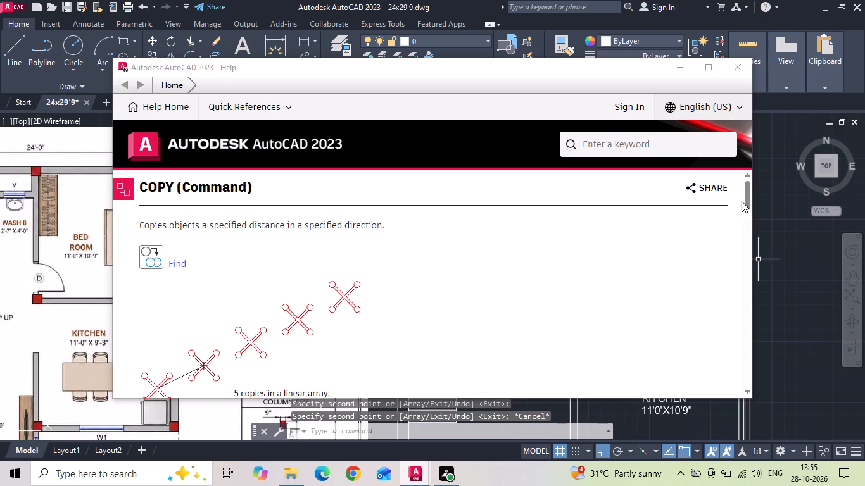
click(733, 63)
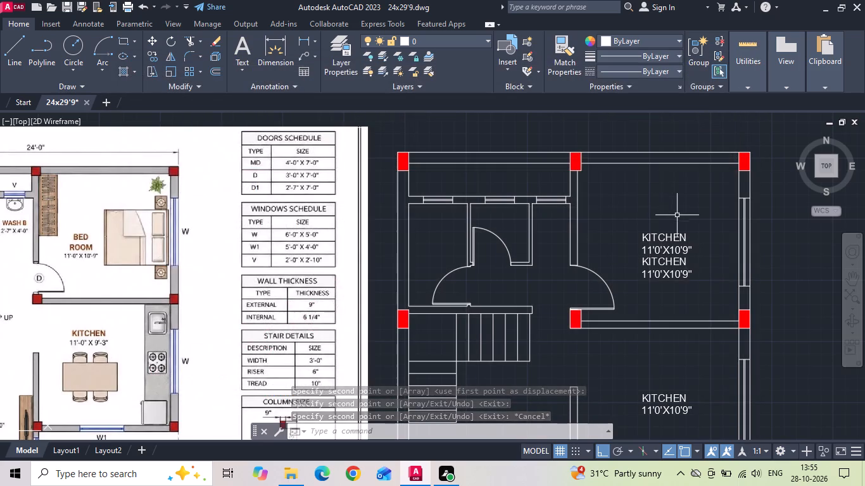
Delete the lower of the two overlapping KITCHEN labels in the bedroom.
click(669, 237)
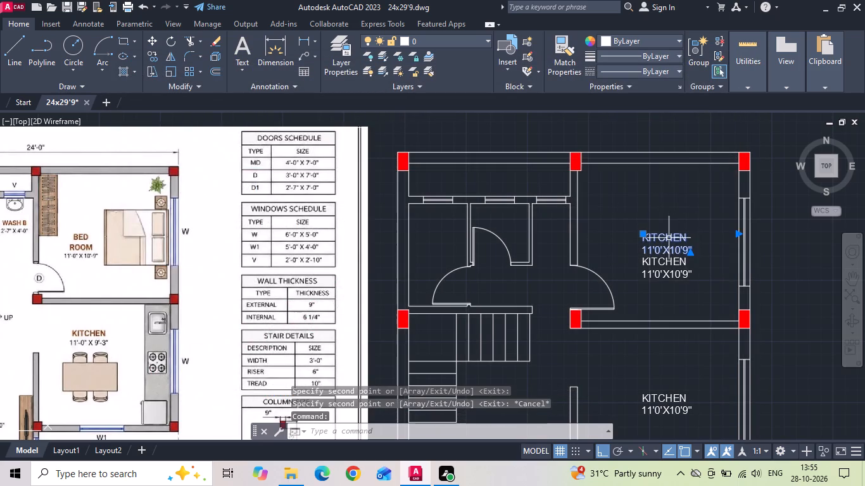
click(669, 280)
key(Escape)
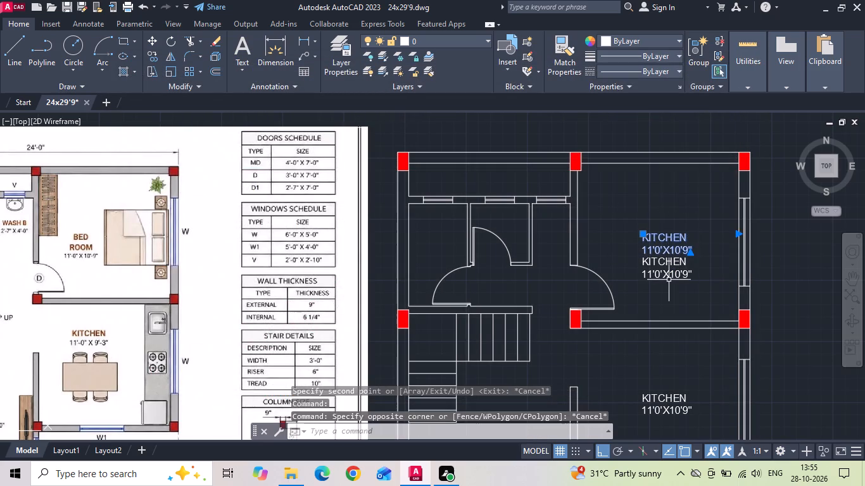
click(669, 280)
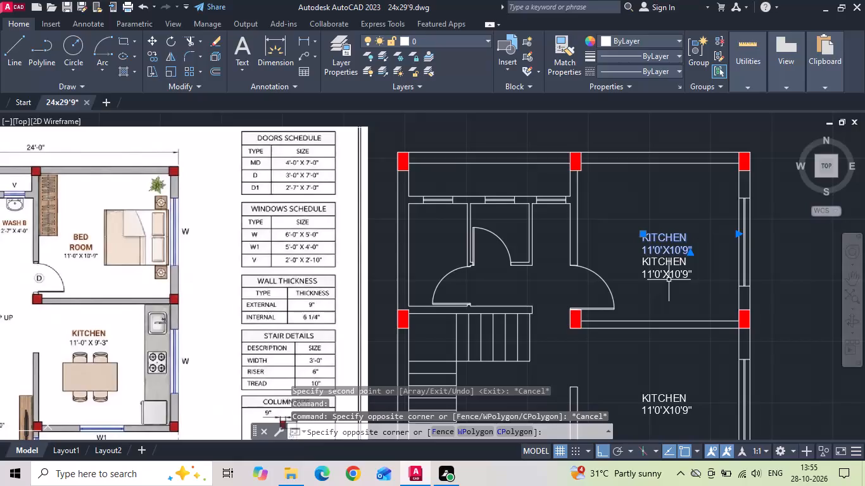
click(659, 276)
key(Escape)
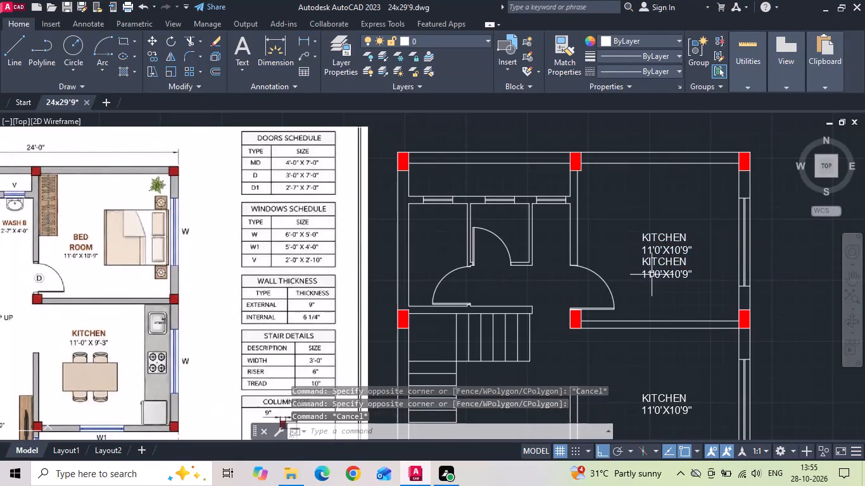
key(Escape)
click(652, 275)
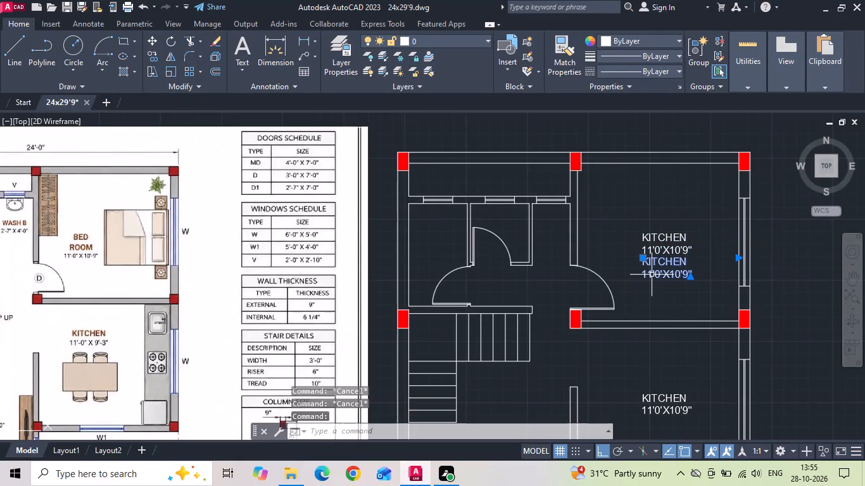
key(Delete)
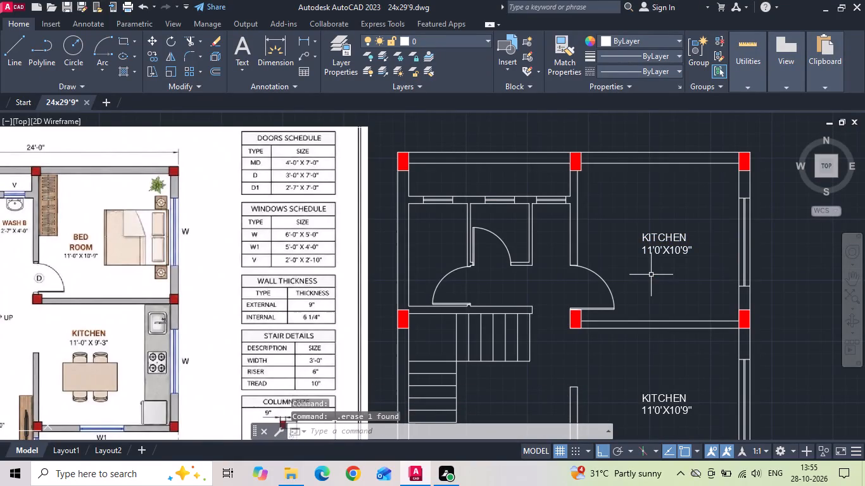
Replace the name line of the label in the upper room with BEDROOM, keeping the 11'0'X10'9" size line.
double_click(674, 237)
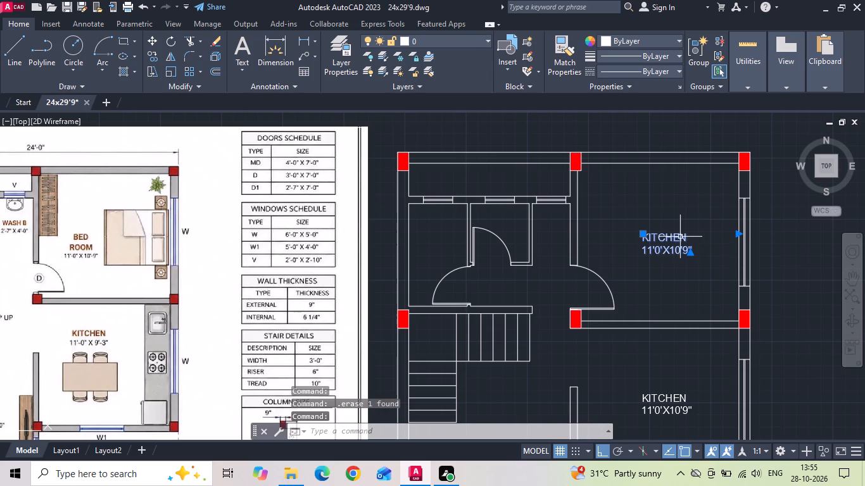
double_click(683, 235)
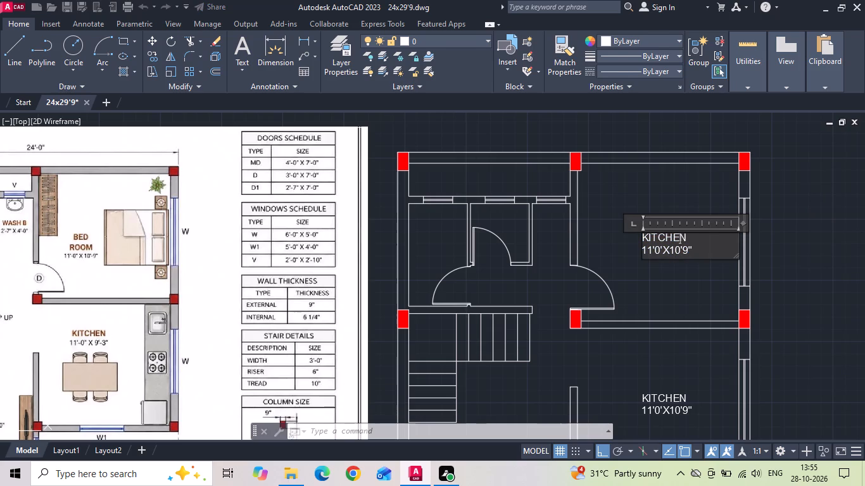
click(689, 239)
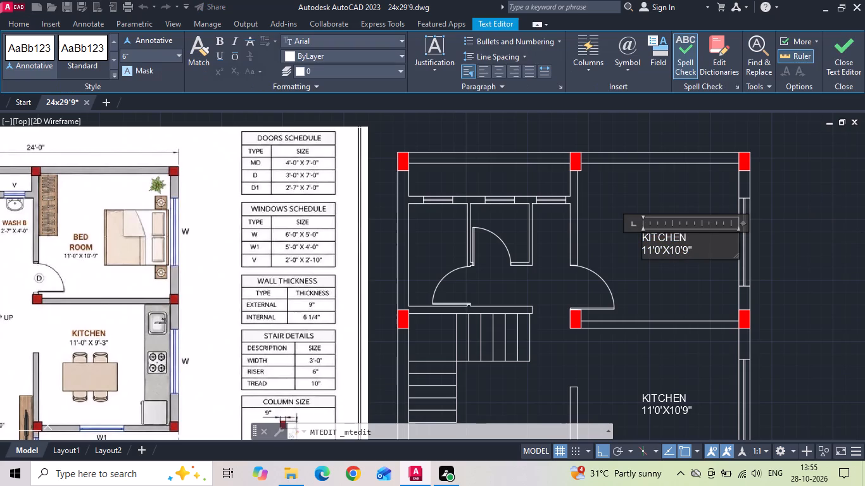
key(BackSpace)
key(BackSpace)
key(BackSpace)
key(BackSpace)
key(BackSpace)
key(BackSpace)
key(BackSpace)
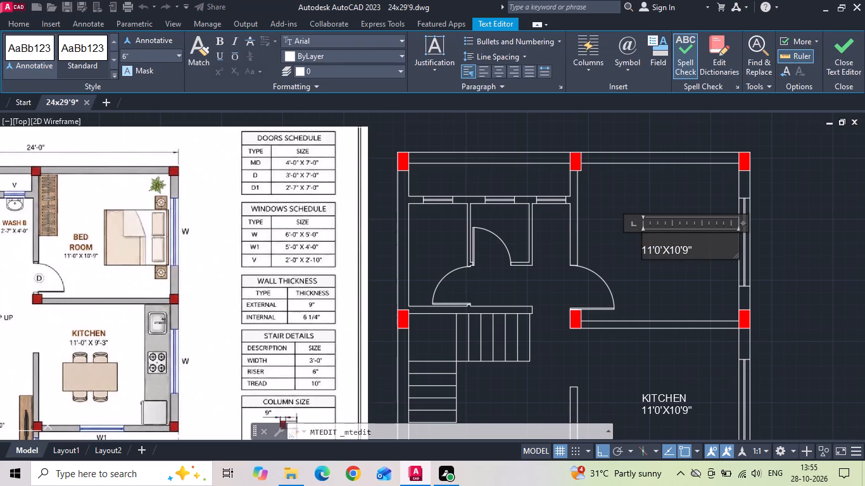
text(BEDROOM)
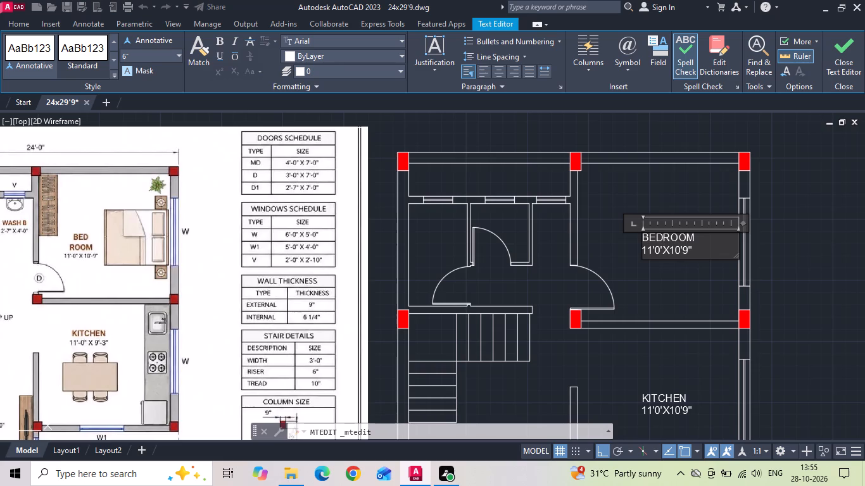
click(677, 289)
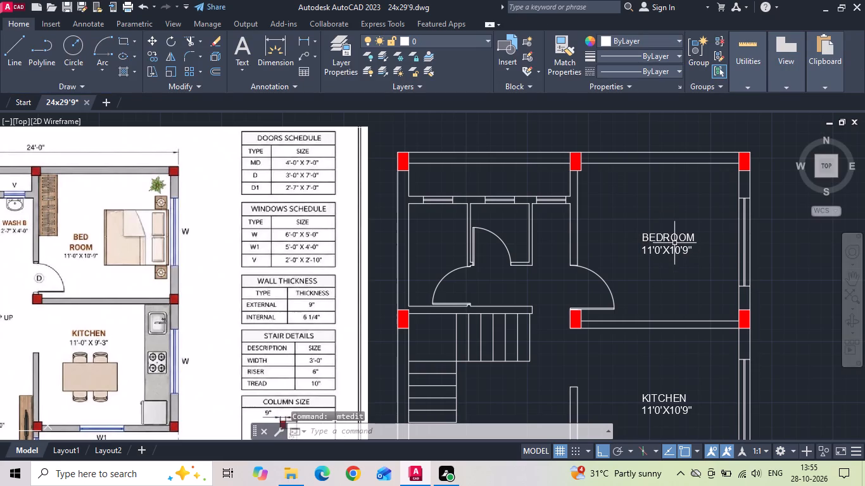
Copy the bedroom label horizontally into the narrow wash basin area beside the WC and select the copy.
click(674, 243)
right_click(674, 243)
click(686, 240)
drag(683, 246, 679, 247)
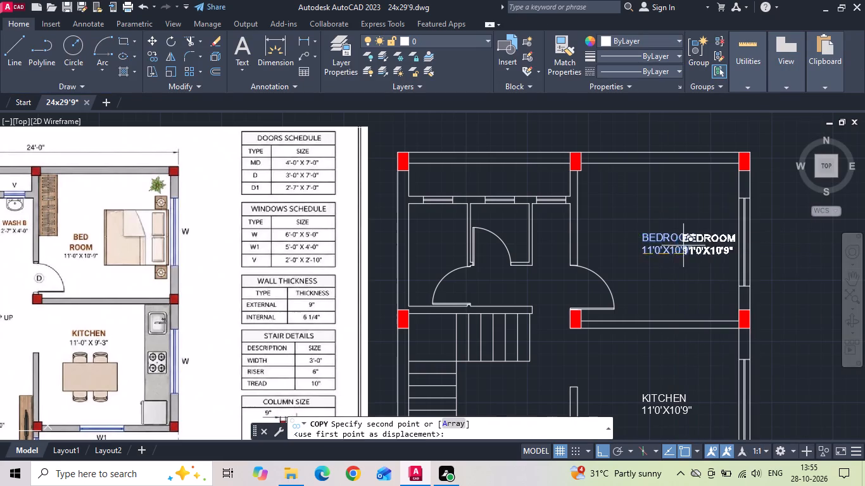
drag(679, 247, 659, 254)
scroll(553, 244, up, 2)
click(527, 229)
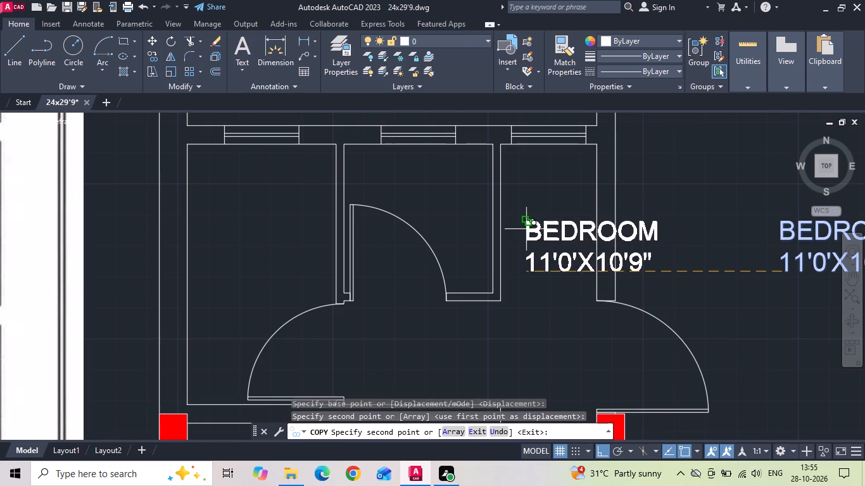
key(Escape)
click(526, 229)
click(526, 234)
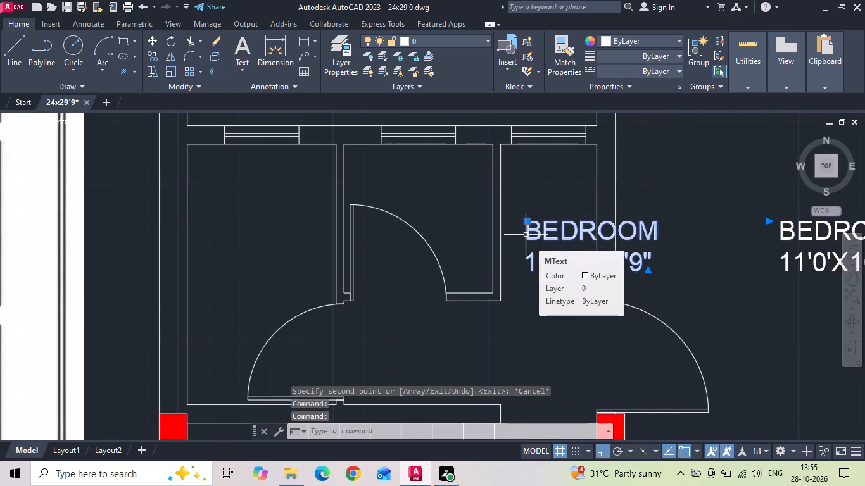
Save the drawing.
key(ctrl+s)
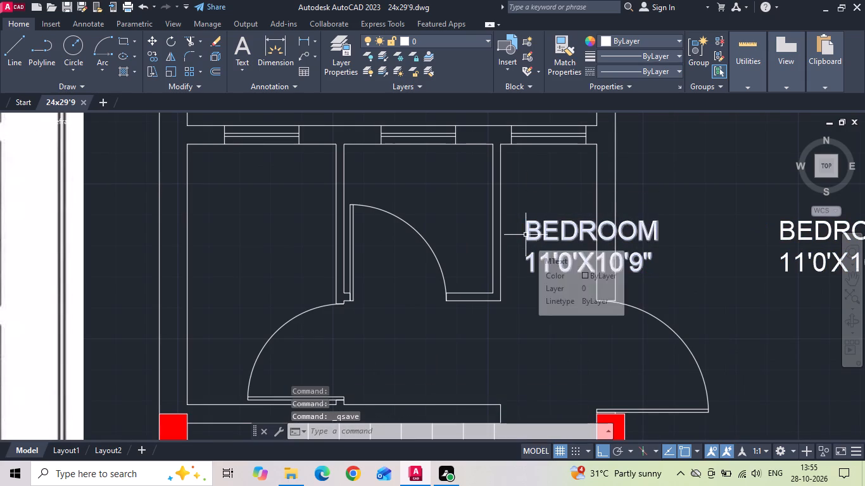
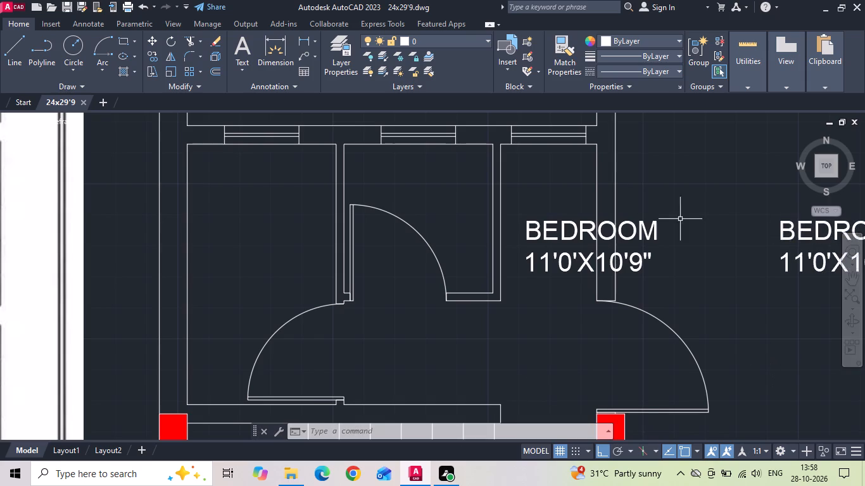
Set the text height of the copied BEDROOM label over the narrow wash room to 4".
double_click(543, 230)
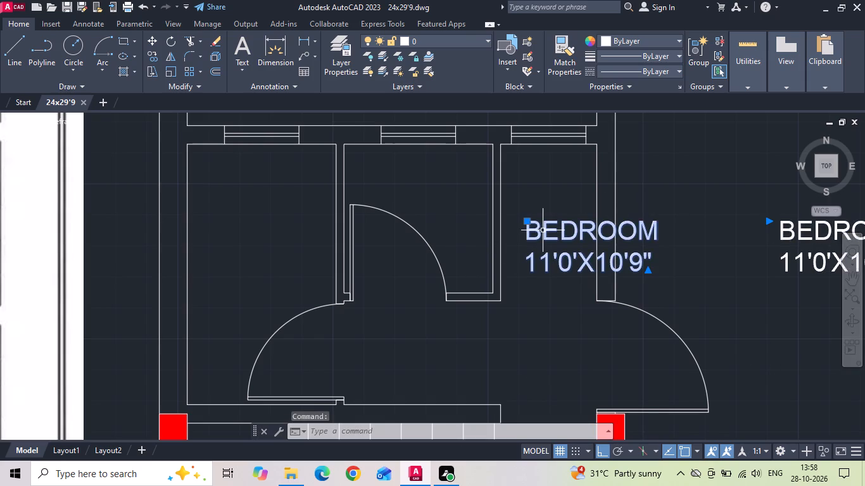
double_click(543, 230)
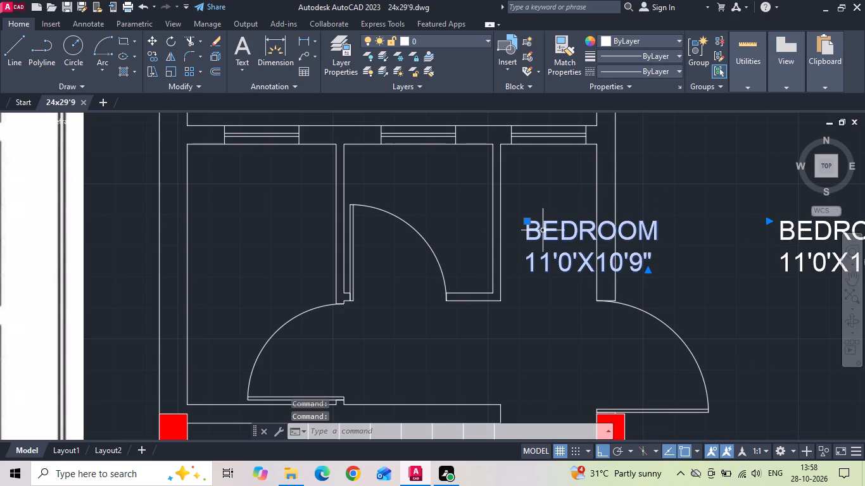
key(ctrl+a)
click(645, 231)
key(Escape)
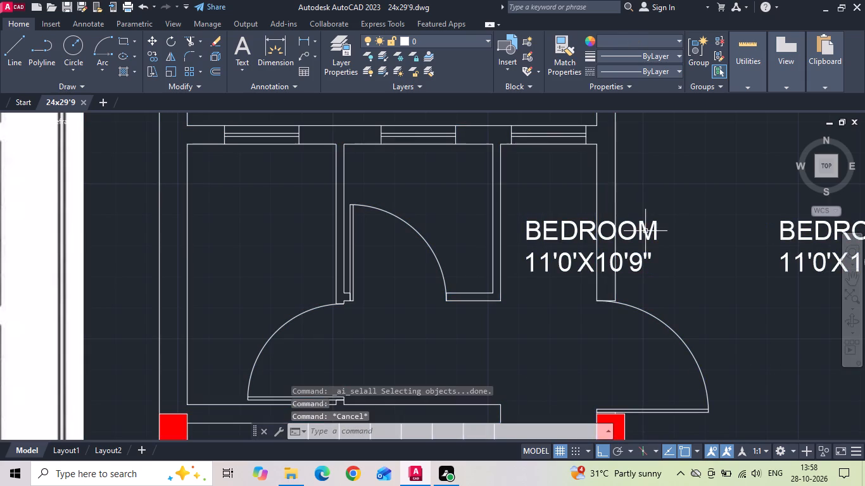
double_click(638, 232)
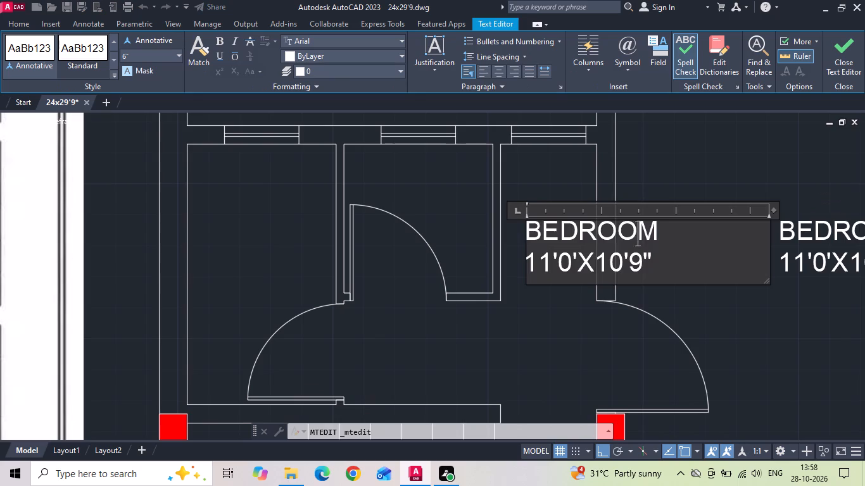
key(ctrl+a)
click(159, 51)
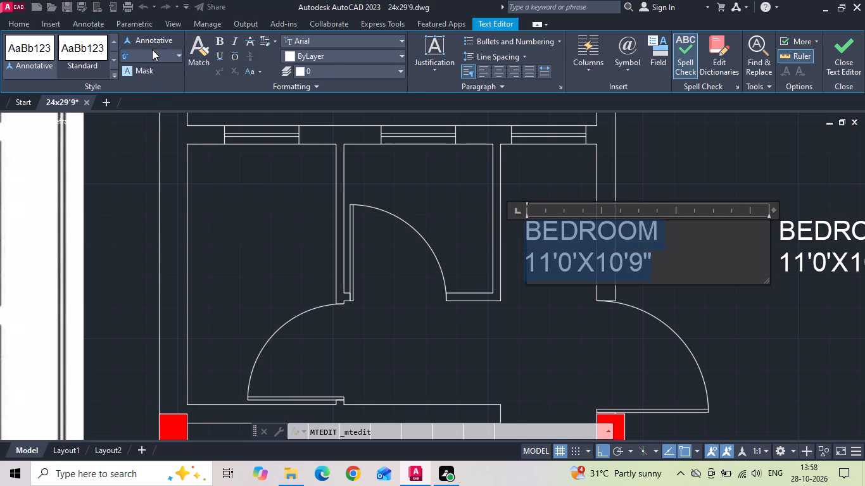
key(BackSpace)
text(4")
key(Return)
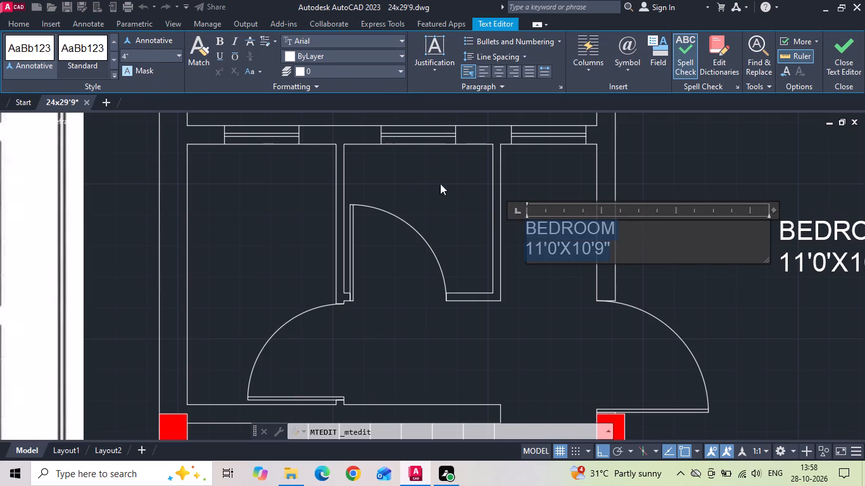
drag(504, 175, 516, 177)
Move the resized label about 6" left and slightly upward so it sits inside the narrow wash room.
click(572, 228)
right_click(572, 228)
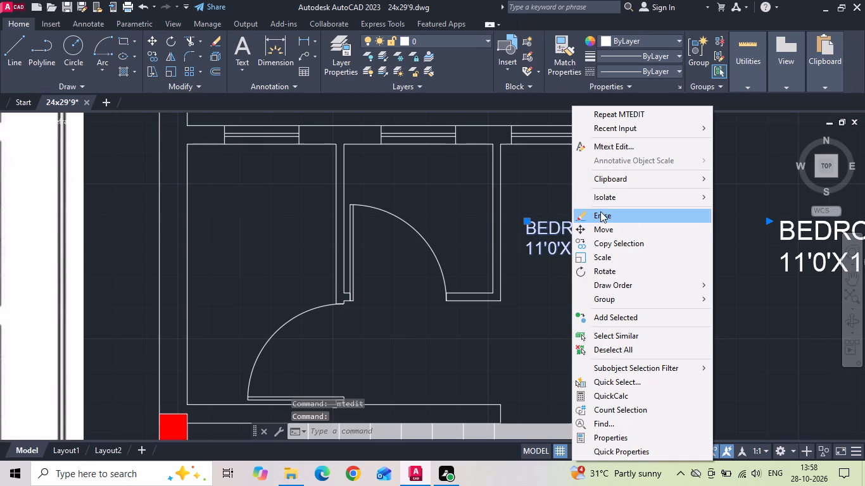
click(602, 227)
click(698, 205)
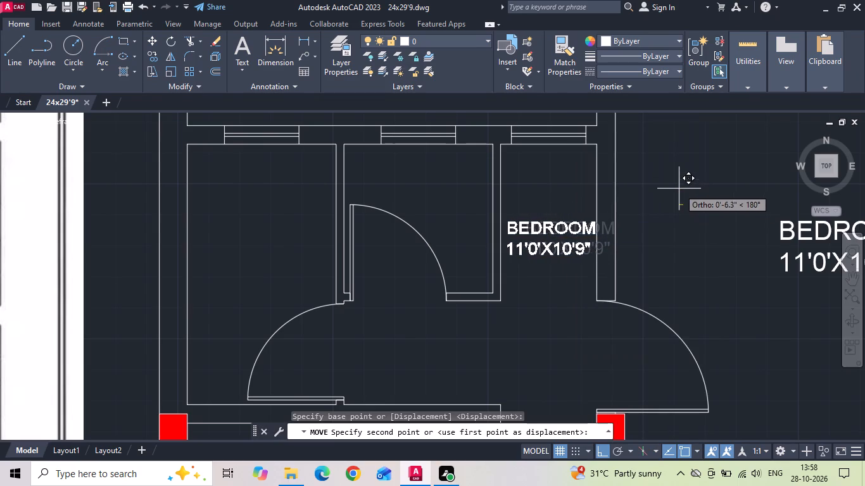
click(679, 189)
click(591, 237)
click(567, 206)
right_click(567, 206)
click(580, 227)
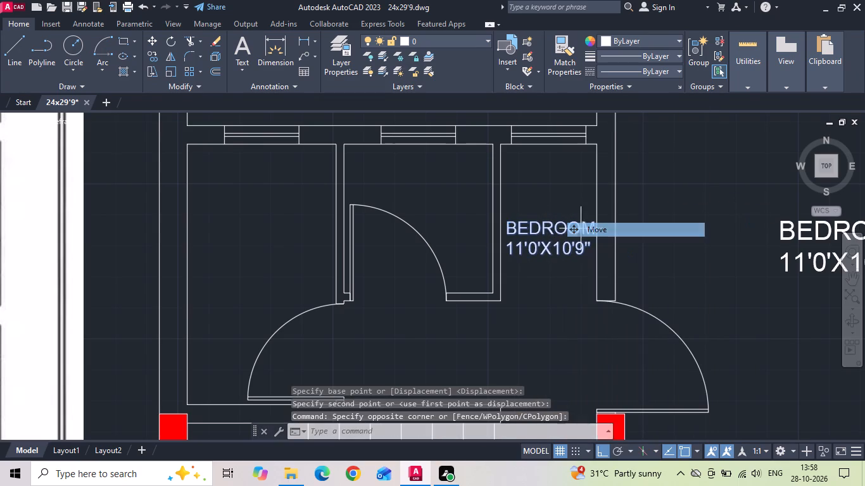
click(534, 359)
click(533, 344)
Change the size line of the narrow wash room's label to 4'7'X4'0".
scroll(621, 339, down, 2)
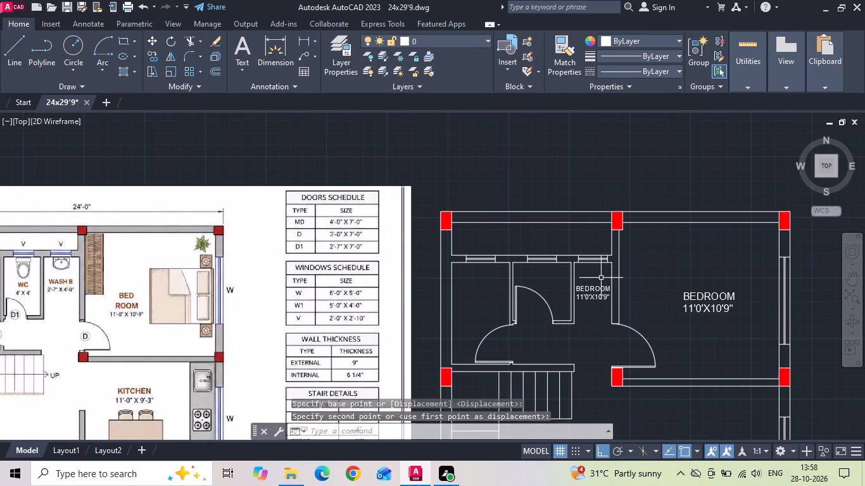
scroll(601, 278, up, 1)
double_click(586, 296)
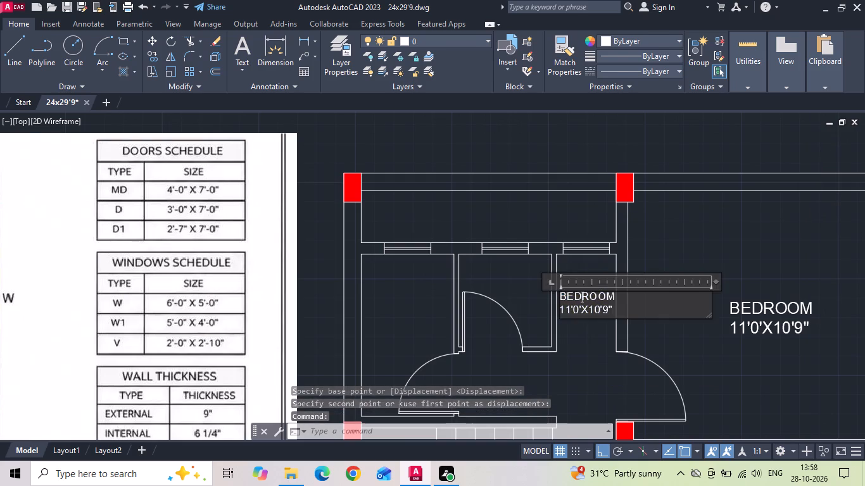
scroll(604, 299, up, 2)
click(588, 328)
key(BackSpace)
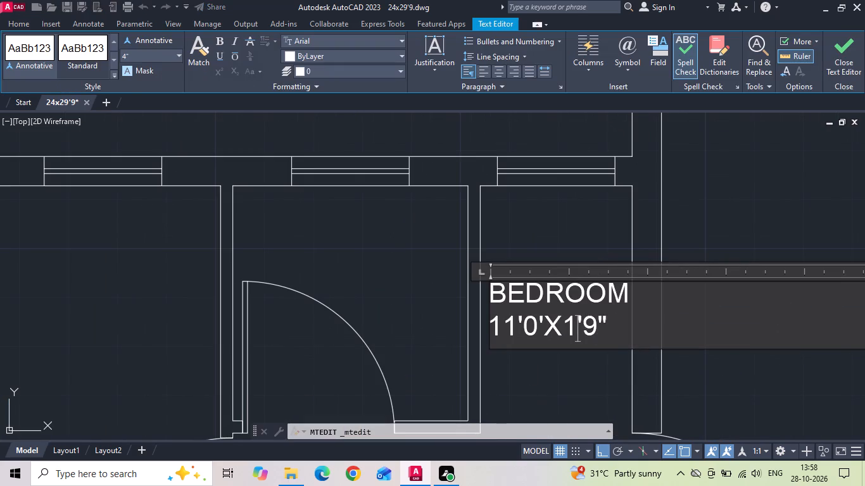
key(4)
click(574, 332)
key(BackSpace)
key(0)
key(BackSpace)
click(595, 330)
key(BackSpace)
key(0)
click(534, 325)
key(BackSpace)
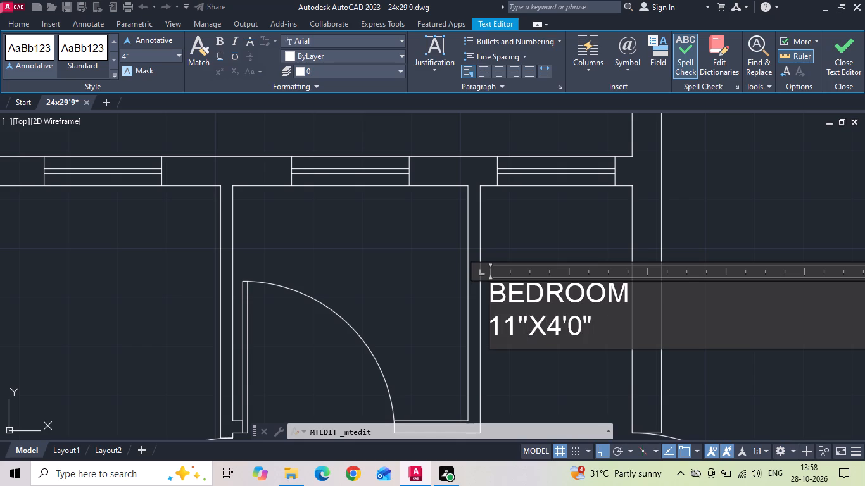
key(7)
click(514, 330)
key(BackSpace)
key(BackSpace)
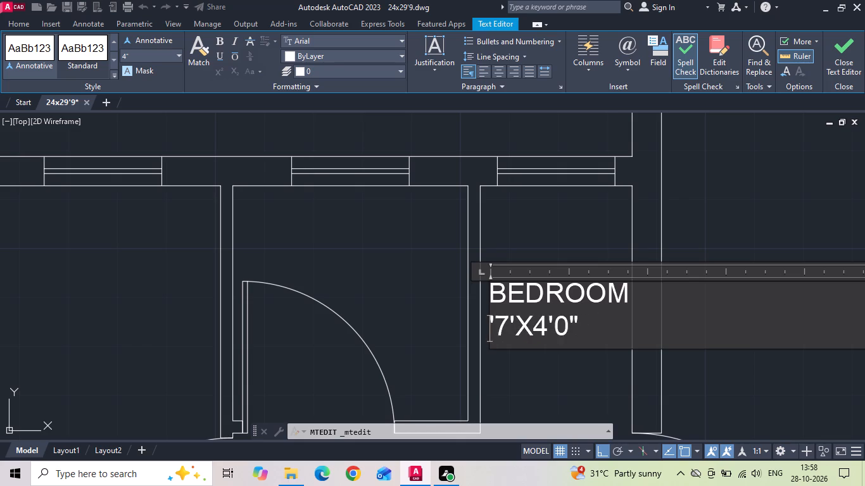
key(4)
Check the room name on the reference plan and replace BEDROOM in the small label with WASH B.
scroll(579, 287, down, 3)
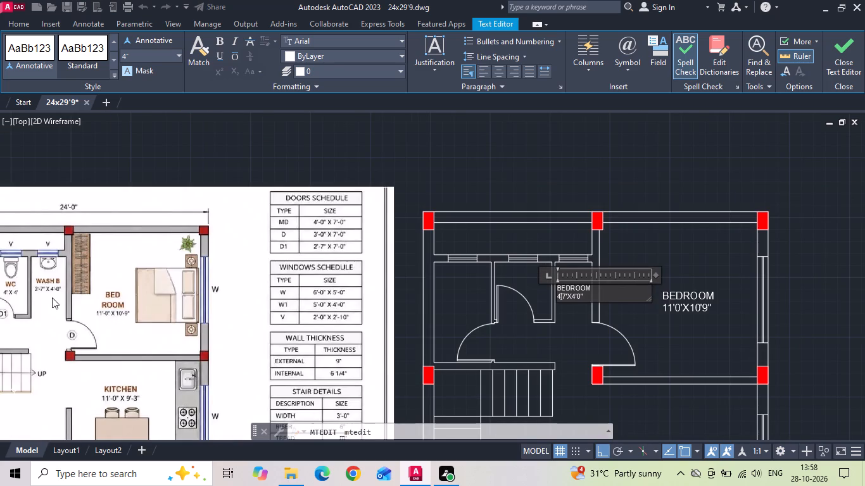
scroll(31, 311, up, 2)
middle_drag(30, 312, 95, 313)
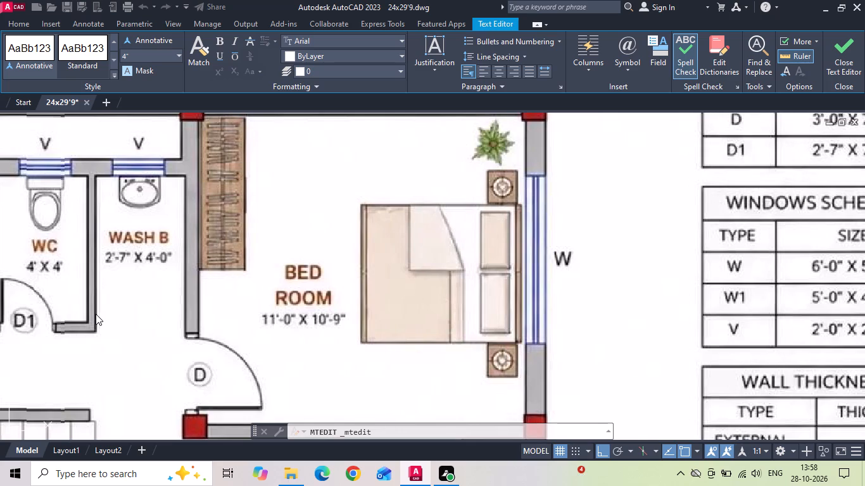
scroll(140, 290, down, 2)
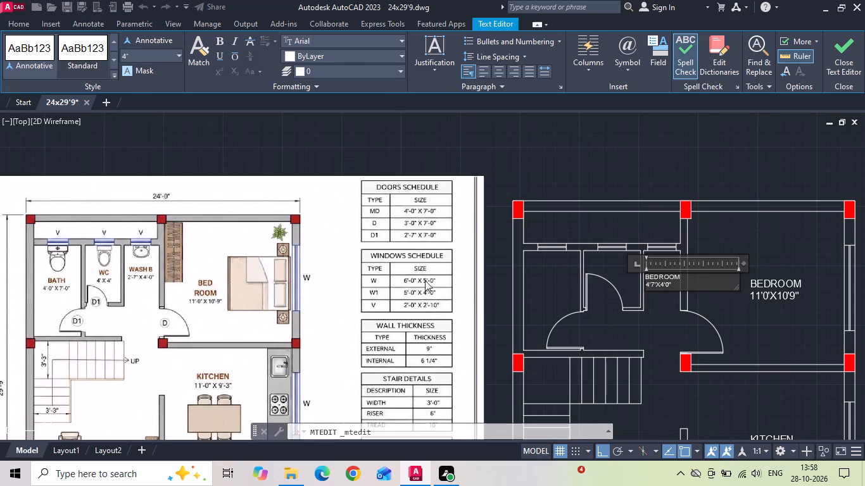
scroll(678, 285, up, 2)
drag(676, 262, 508, 270)
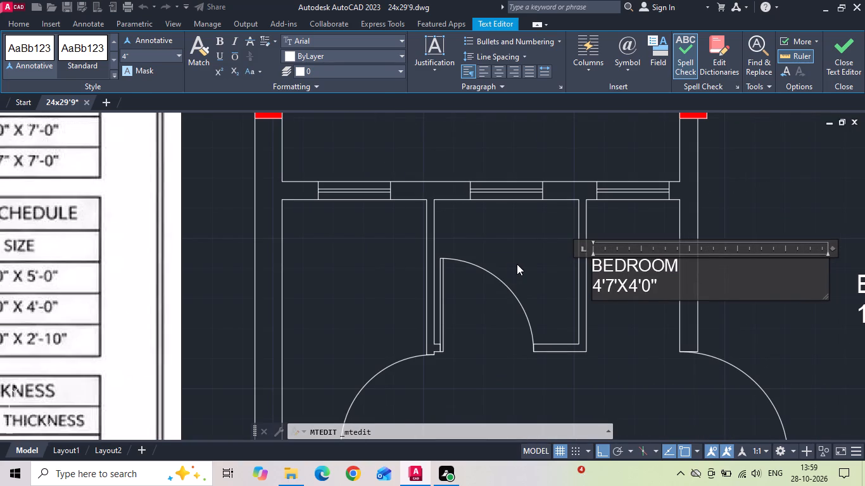
key(BackSpace)
text(WAS)
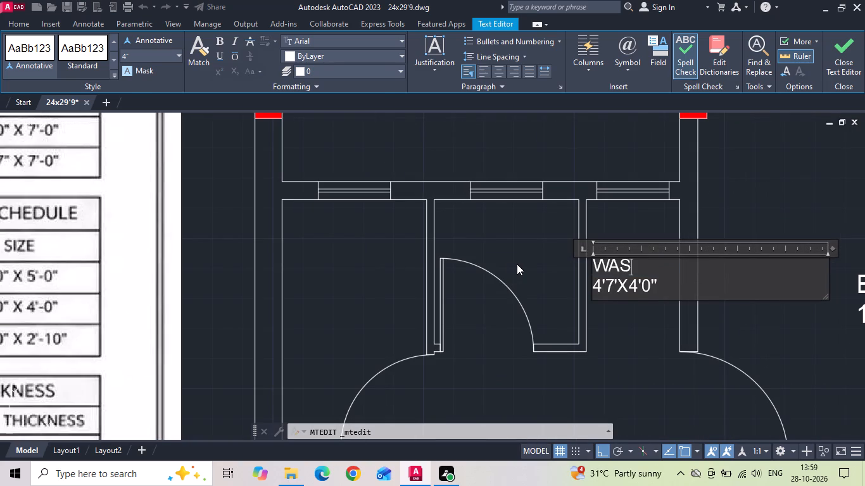
text(H B)
click(660, 355)
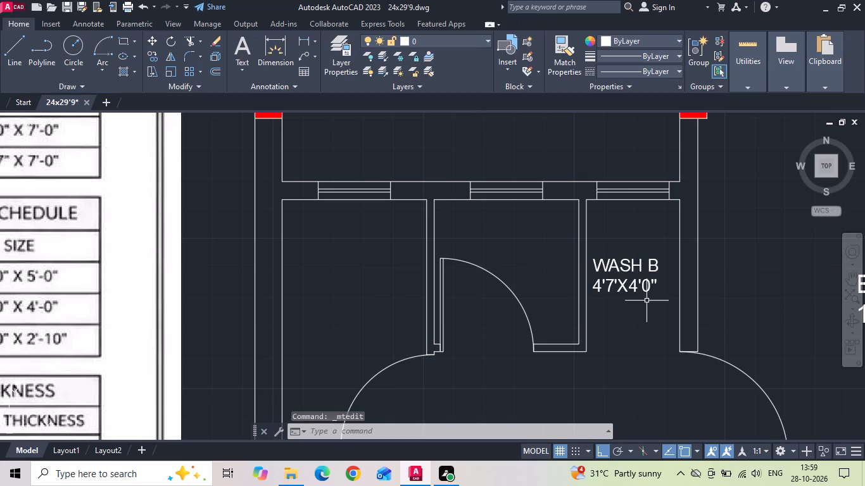
Move the WASH B label slightly right to centre it between the narrow room's walls.
click(647, 299)
click(637, 278)
right_click(637, 278)
click(674, 232)
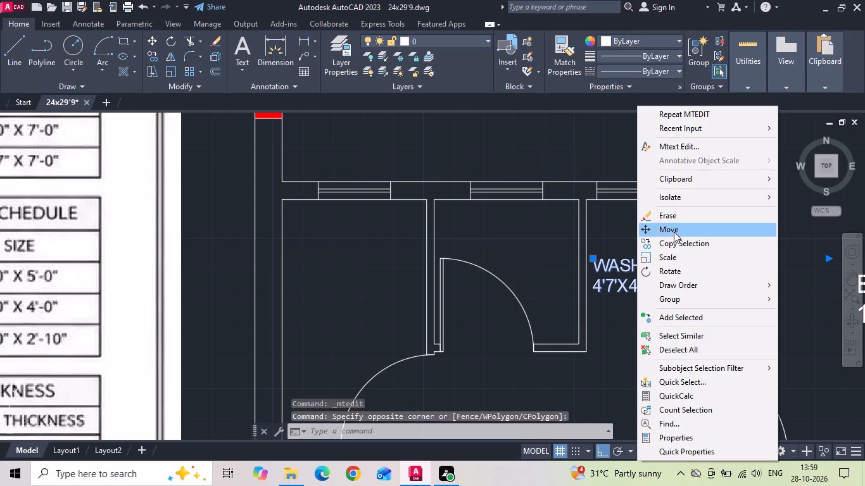
drag(645, 344, 652, 344)
click(653, 342)
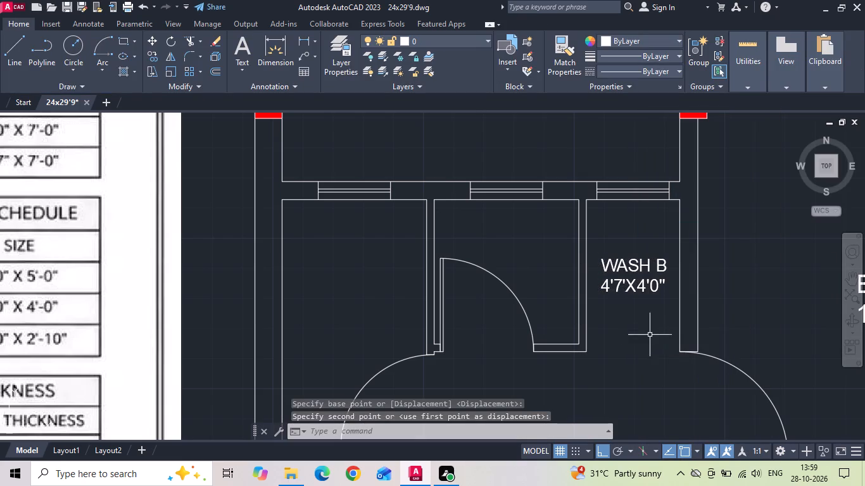
Copy the WASH B label horizontally into the middle room and into the leftmost room, about 7'-8" away.
drag(647, 320, 641, 302)
click(624, 259)
right_click(624, 259)
click(665, 249)
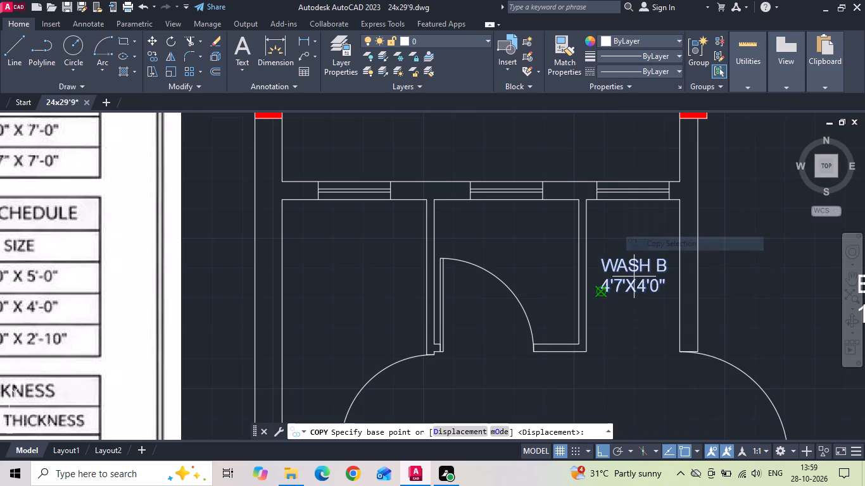
drag(633, 277, 625, 278)
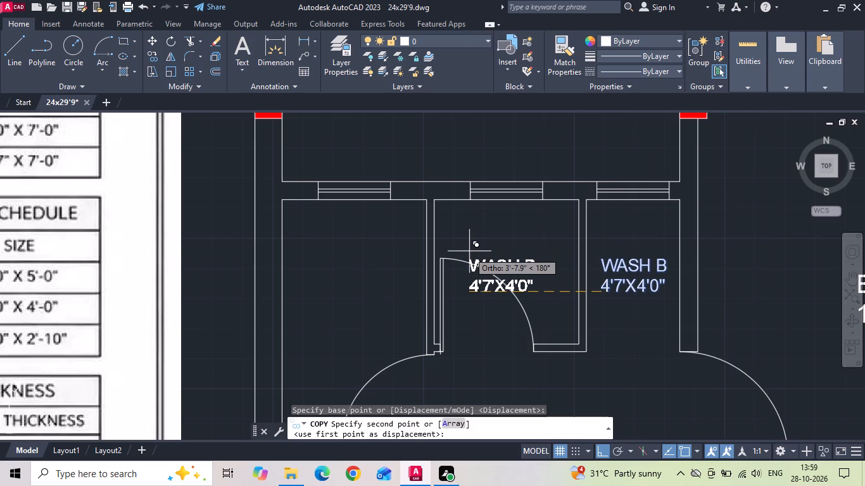
click(483, 249)
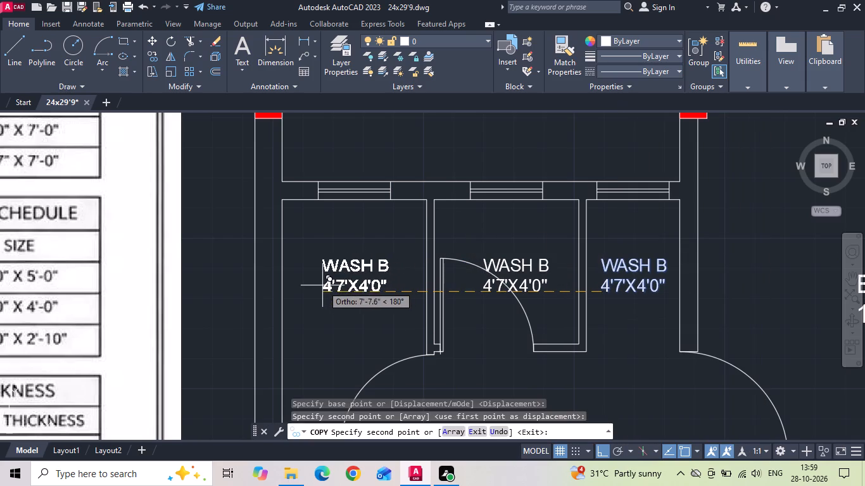
click(322, 285)
key(Escape)
Move all three WASH B labels together upward in their rooms, clear of the middle room's door swing.
middle_drag(322, 285, 433, 283)
scroll(463, 283, down, 2)
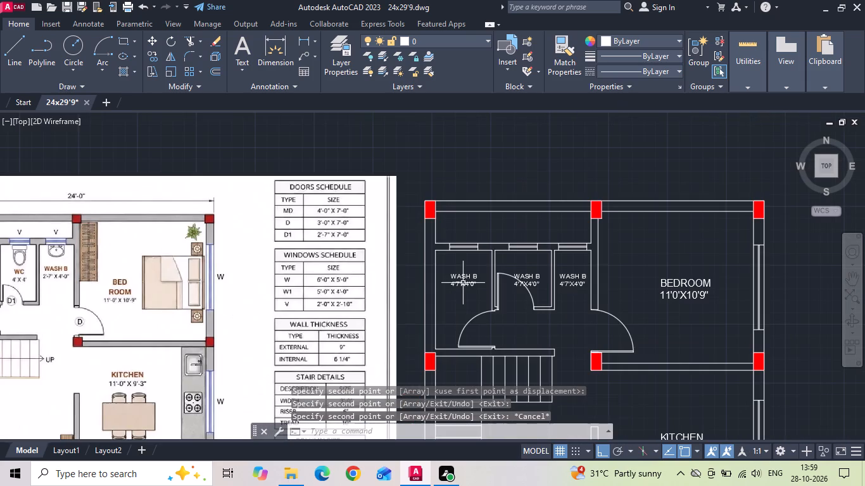
scroll(561, 278, up, 2)
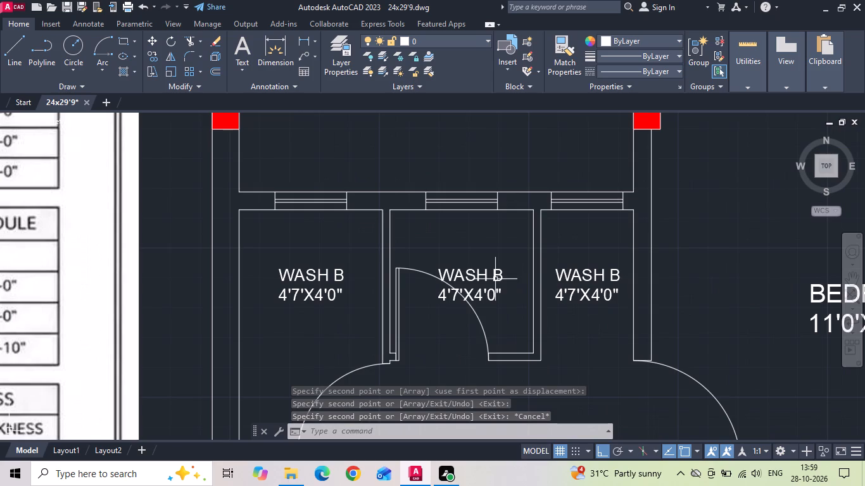
click(494, 277)
click(333, 269)
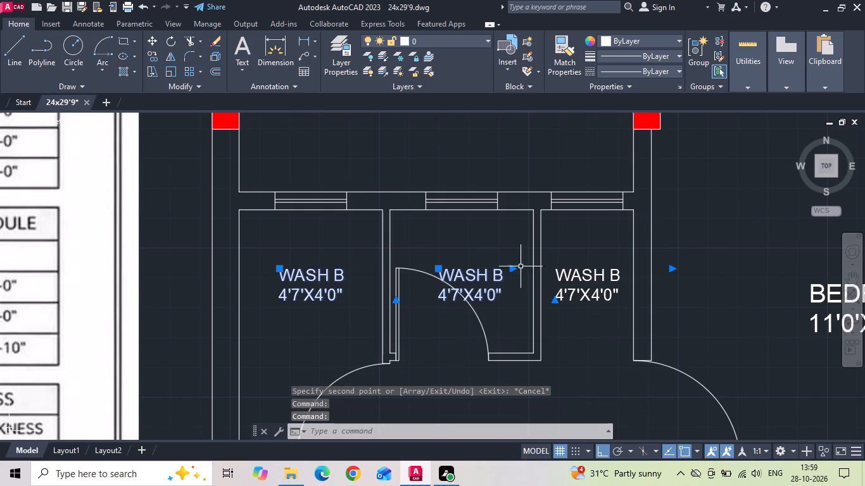
click(567, 278)
right_click(568, 278)
click(593, 251)
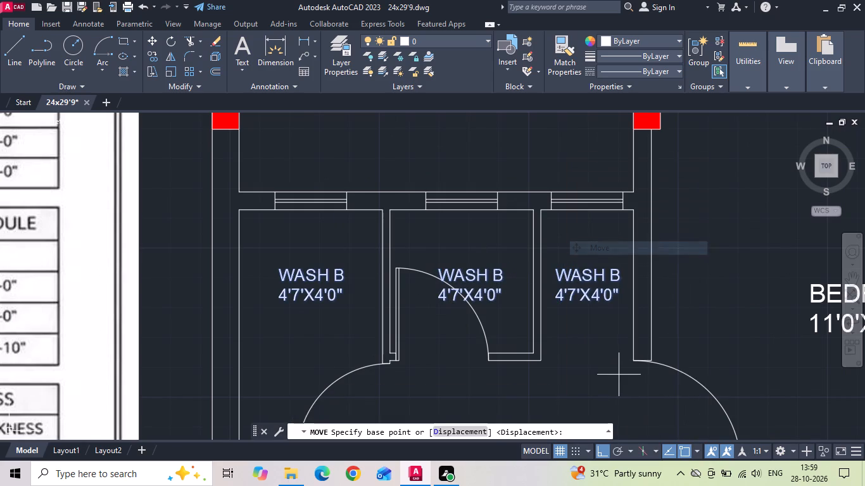
click(619, 378)
click(617, 351)
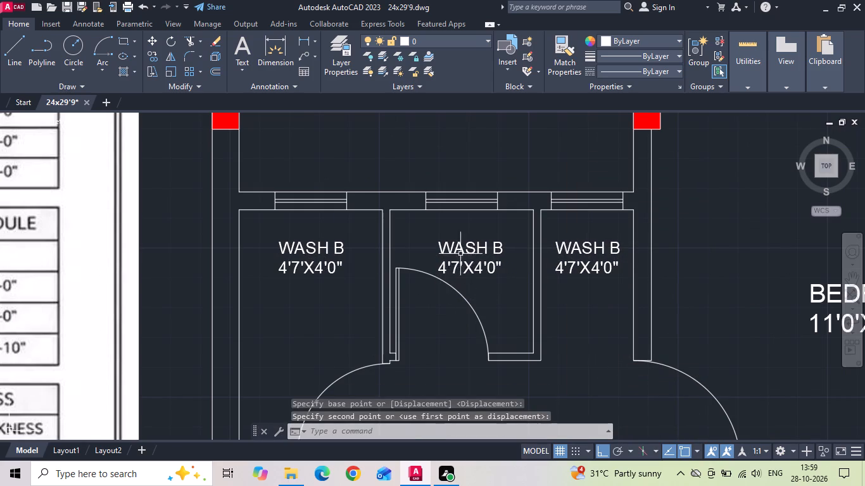
Change the first dimension in the middle room's WASH B label so the size reads 4'0'X4'0".
double_click(461, 245)
scroll(461, 245, up, 1)
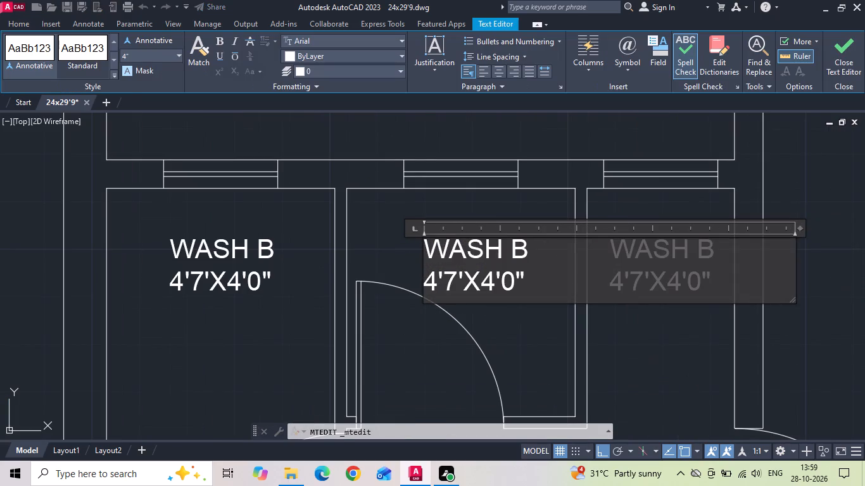
click(451, 287)
click(451, 287)
click(457, 290)
key(BackSpace)
key(0)
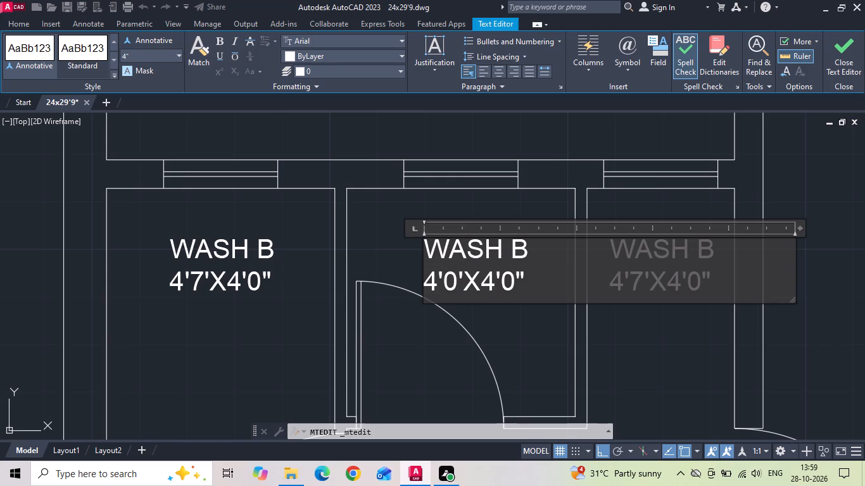
Replace the name WASH B with WC in the middle room's label and indent it by two spaces above the size.
click(528, 251)
key(BackSpace)
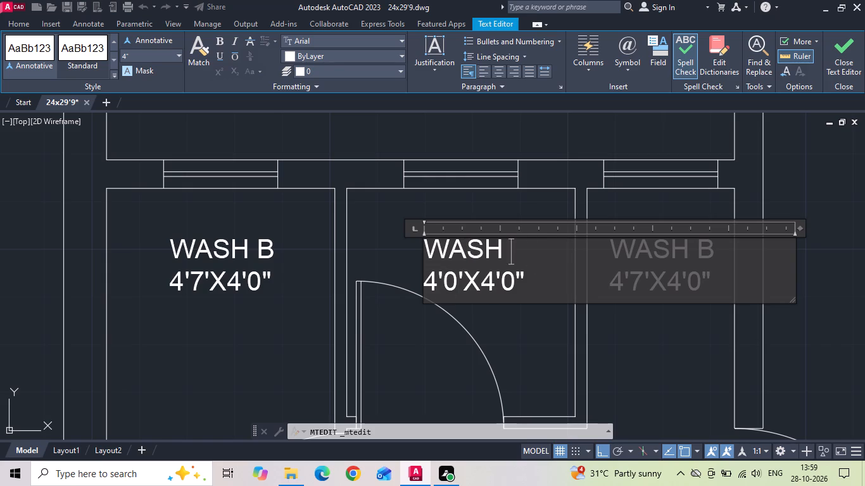
key(BackSpace)
key(BackSpace)
key(BackSpace)
key(BackSpace)
triple_click(529, 252)
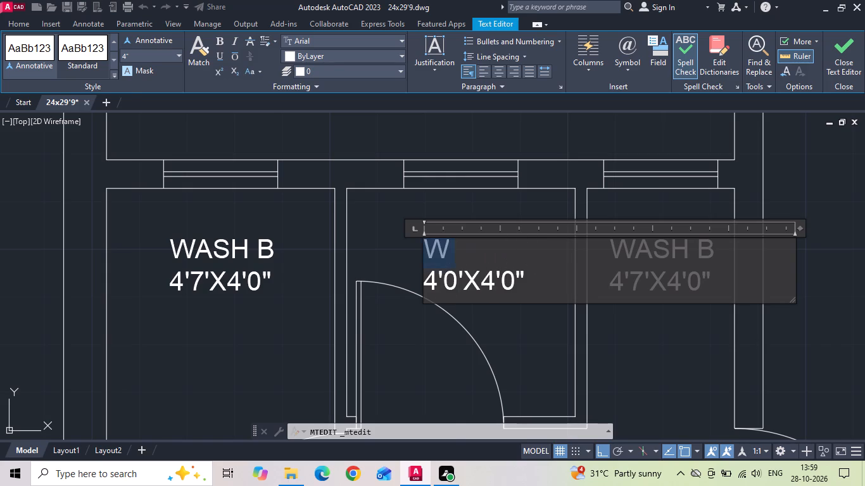
scroll(531, 253, down, 3)
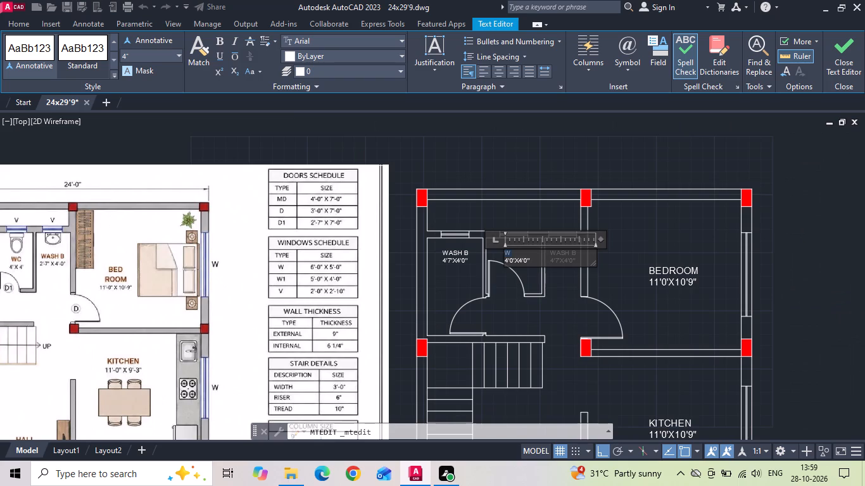
scroll(531, 253, up, 2)
click(505, 254)
key(c)
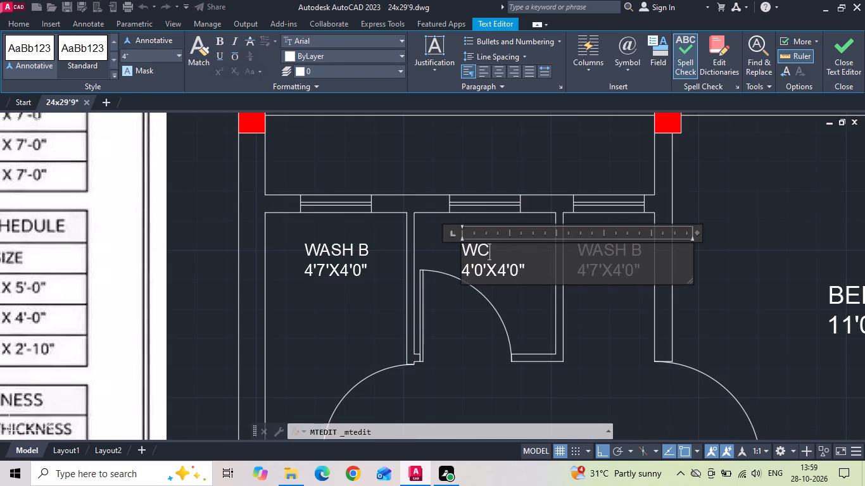
click(465, 246)
key(space)
key(space)
click(507, 303)
Check the bath size on the reference plan and set the leftmost WASH B label's size to 4'0'X7'0".
middle_drag(377, 304, 395, 304)
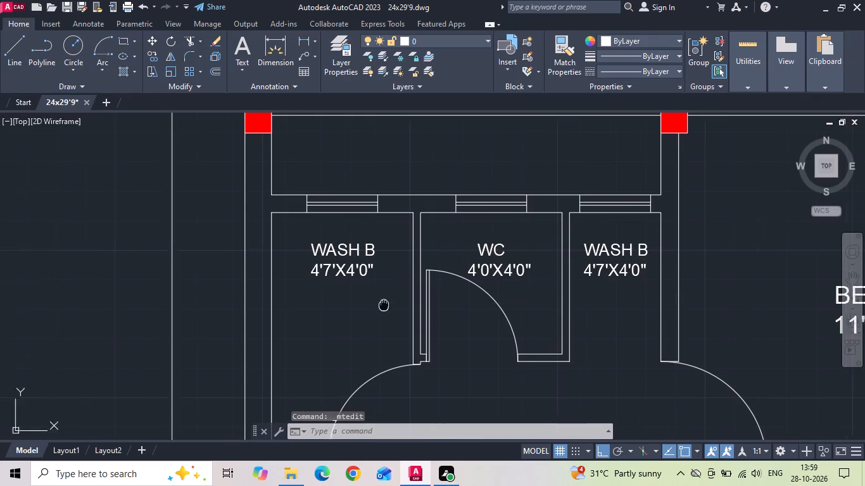
middle_drag(395, 304, 495, 304)
scroll(579, 303, down, 2)
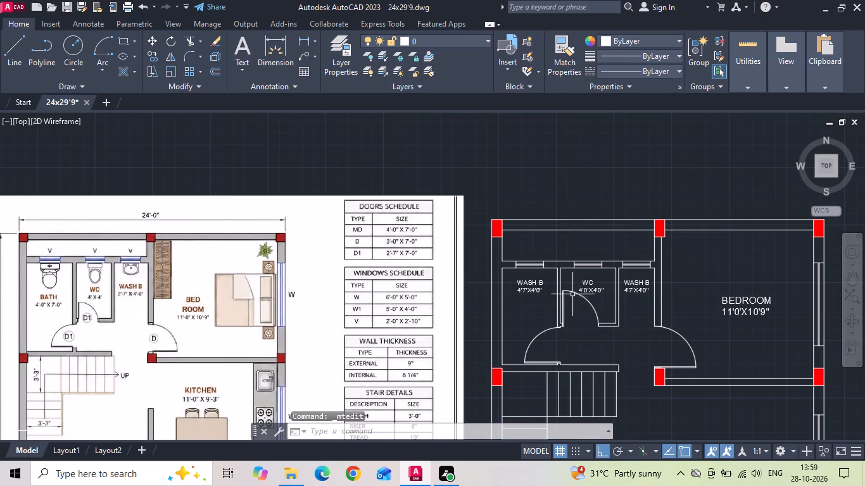
scroll(574, 285, up, 3)
double_click(405, 313)
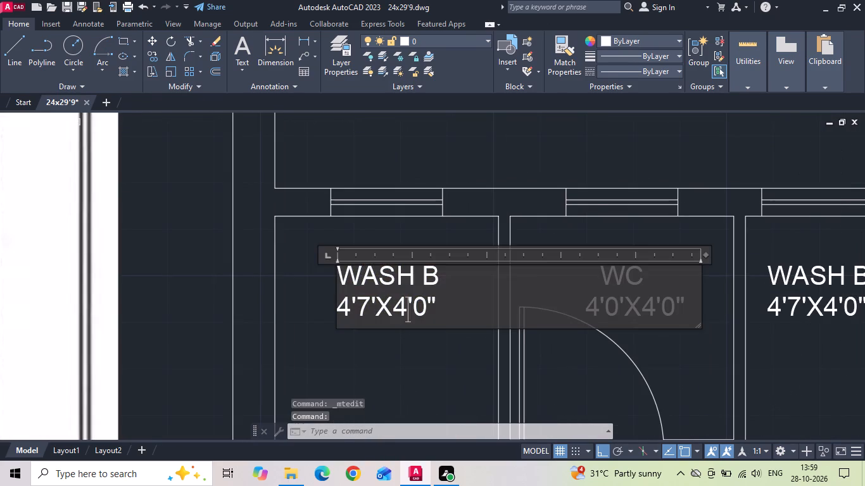
key(BackSpace)
key(7)
click(371, 312)
key(BackSpace)
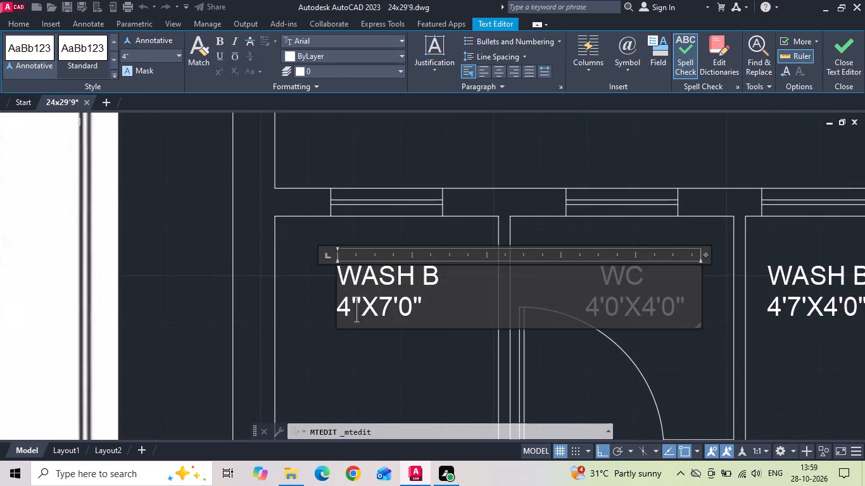
key(0)
Replace the name WASH B with BATH in the leftmost room's label and indent it by one space.
drag(451, 270, 331, 275)
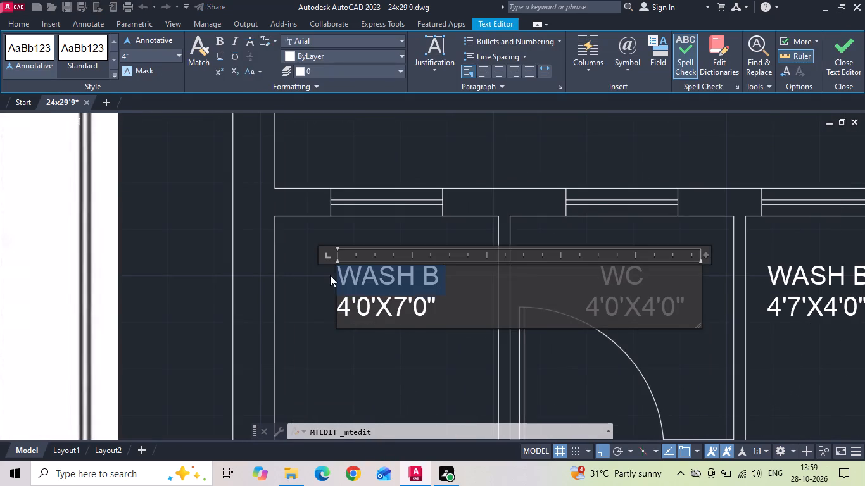
key(BackSpace)
text(BATH)
key(Return)
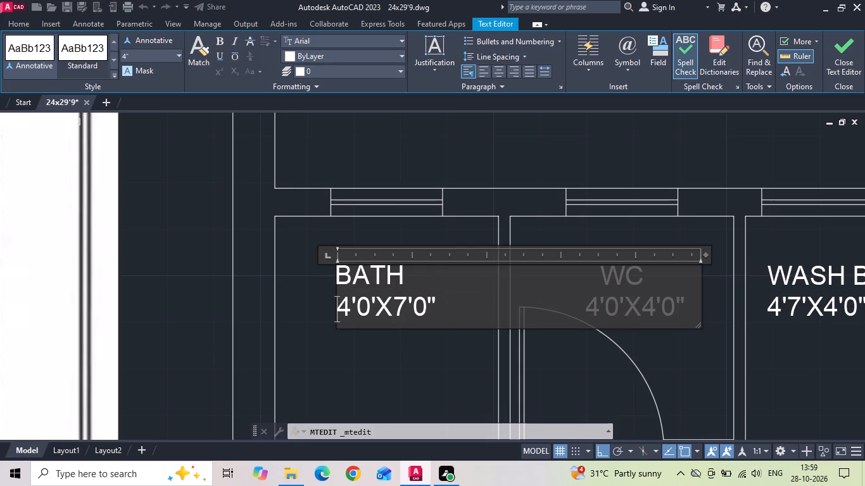
click(340, 277)
key(space)
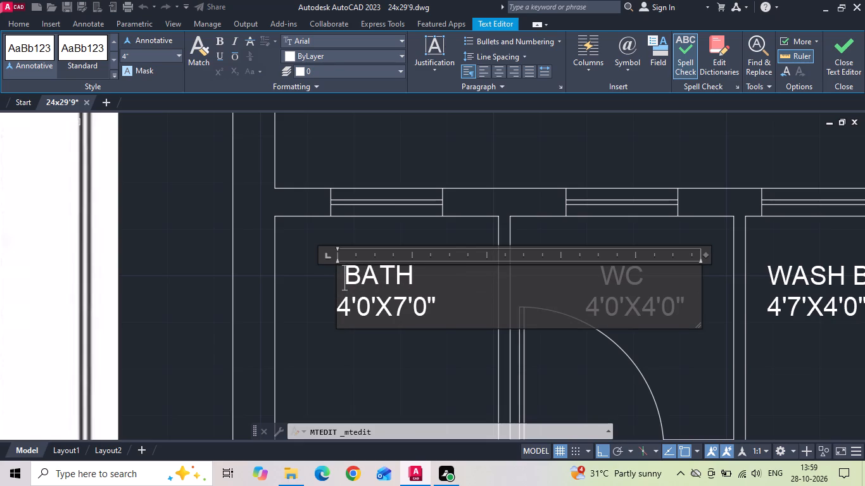
click(308, 331)
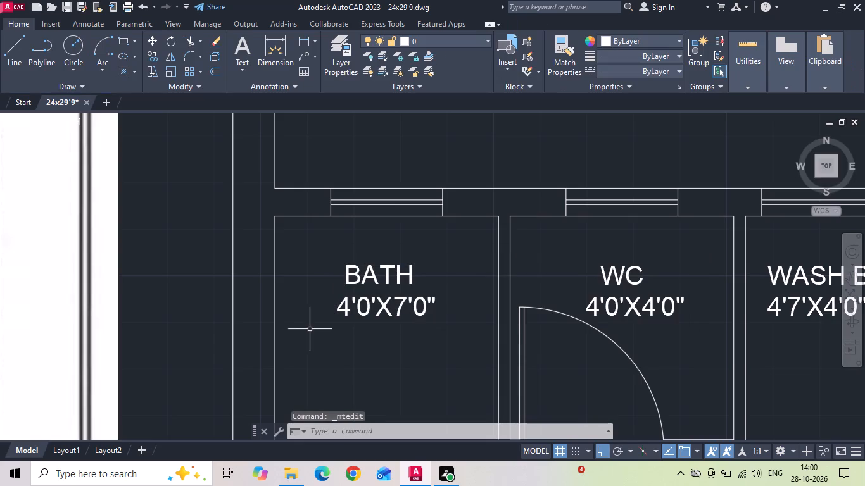
Move the BATH label straight down about 10.7" within its room and save the drawing.
scroll(369, 299, down, 3)
middle_drag(352, 318, 466, 278)
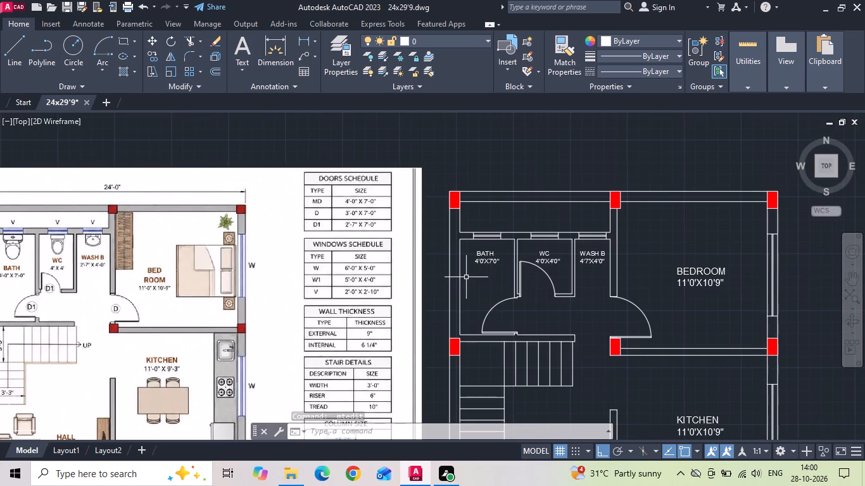
scroll(539, 249, up, 2)
click(411, 275)
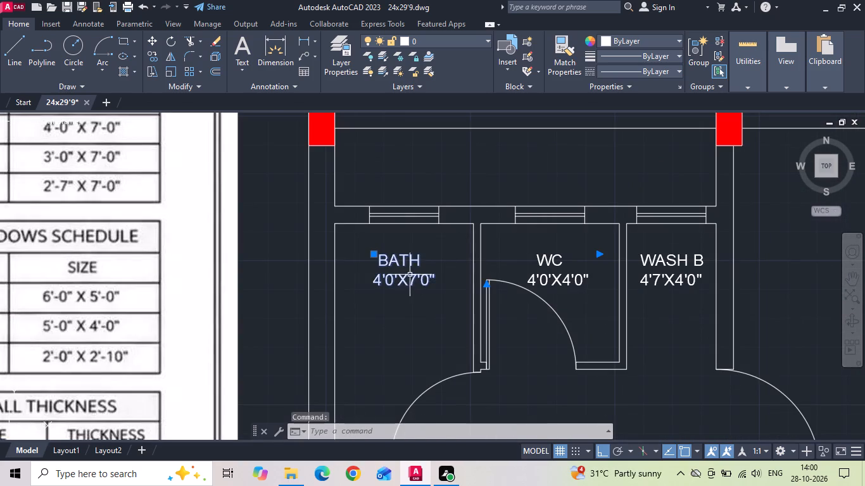
right_click(409, 275)
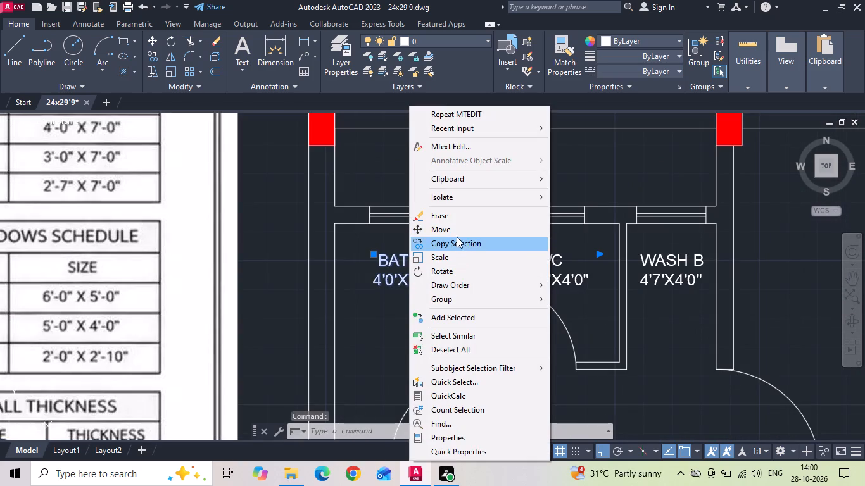
click(457, 235)
drag(439, 299, 439, 304)
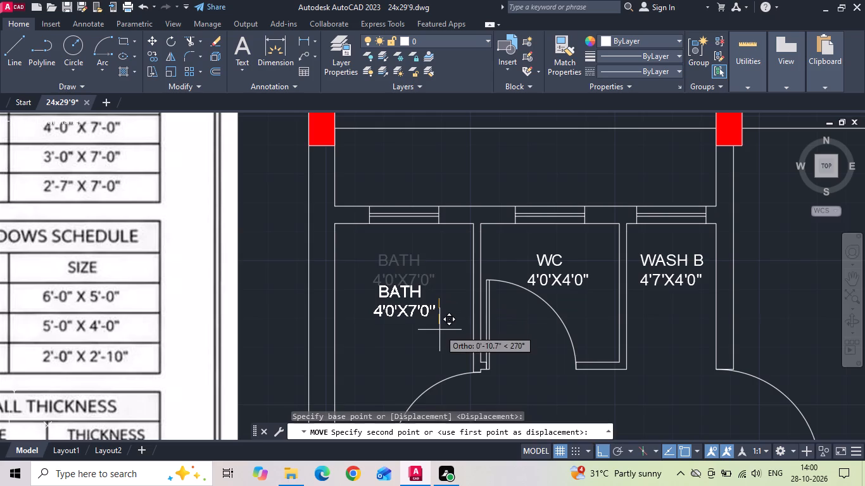
click(439, 330)
key(ctrl+s)
key(ctrl+s)
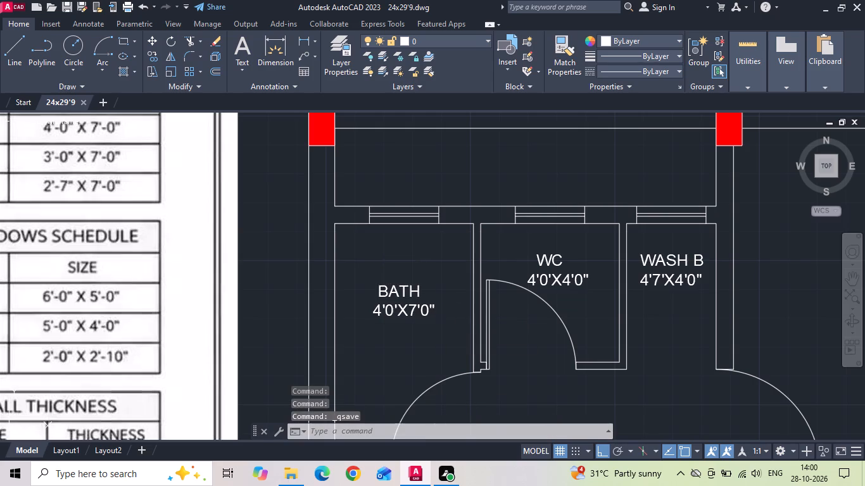
Move the HALL label slightly right to centre it between the hall's walls, and save the drawing.
scroll(501, 267, down, 3)
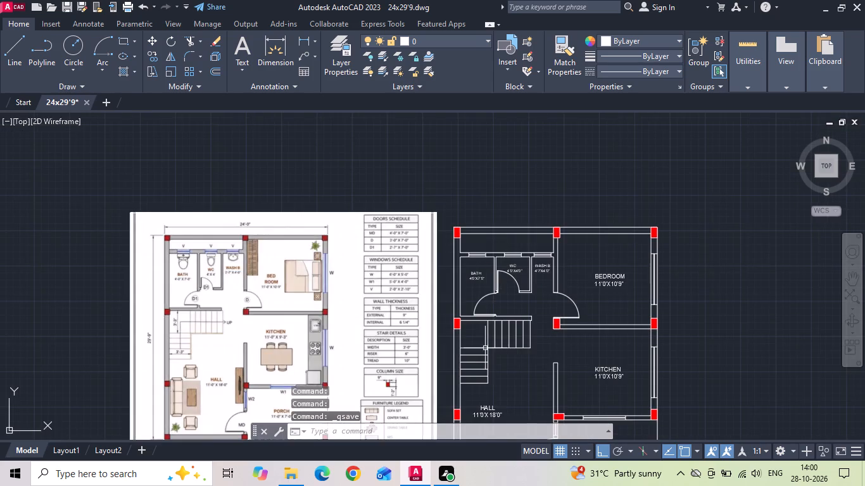
middle_drag(479, 348, 475, 213)
click(489, 283)
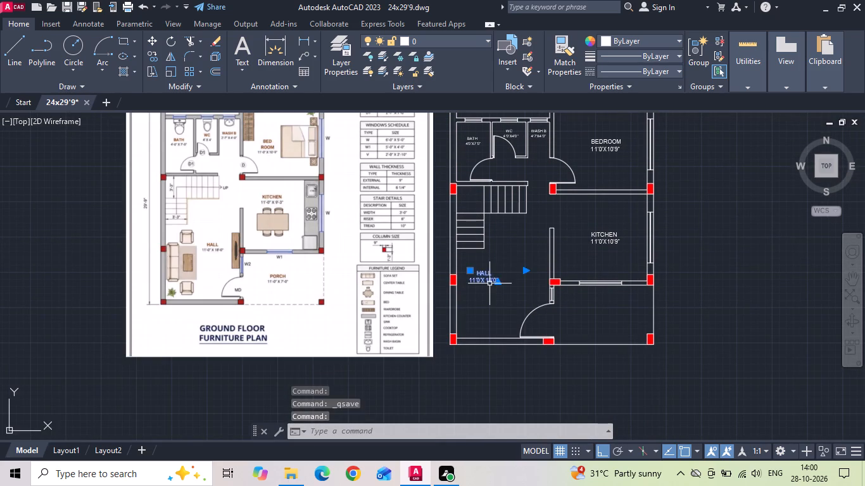
right_click(489, 283)
click(515, 228)
click(494, 318)
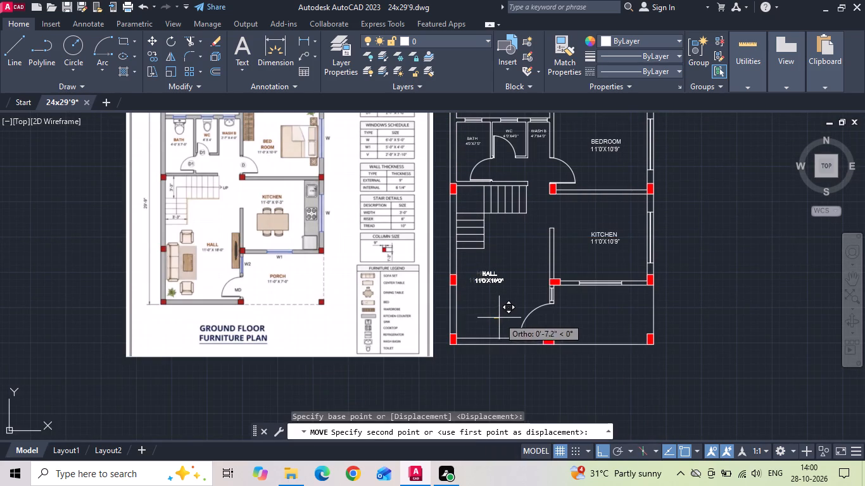
click(509, 317)
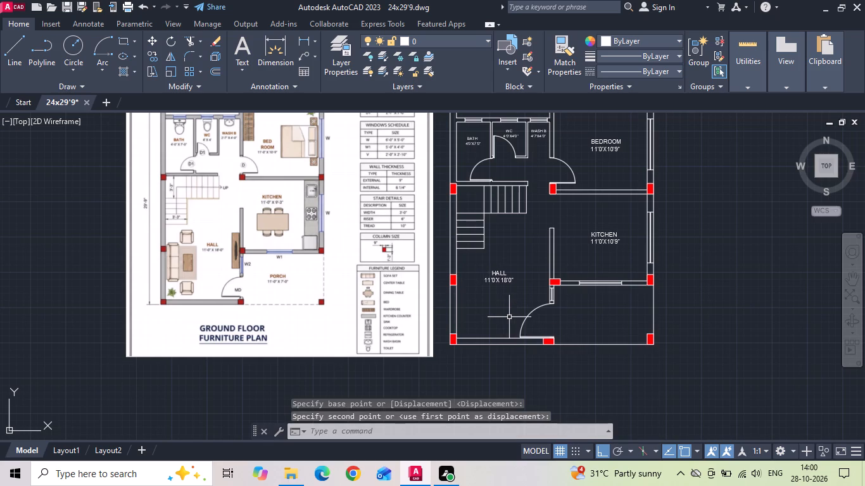
key(ctrl+s)
key(ctrl+s)
key(ctrl+s)
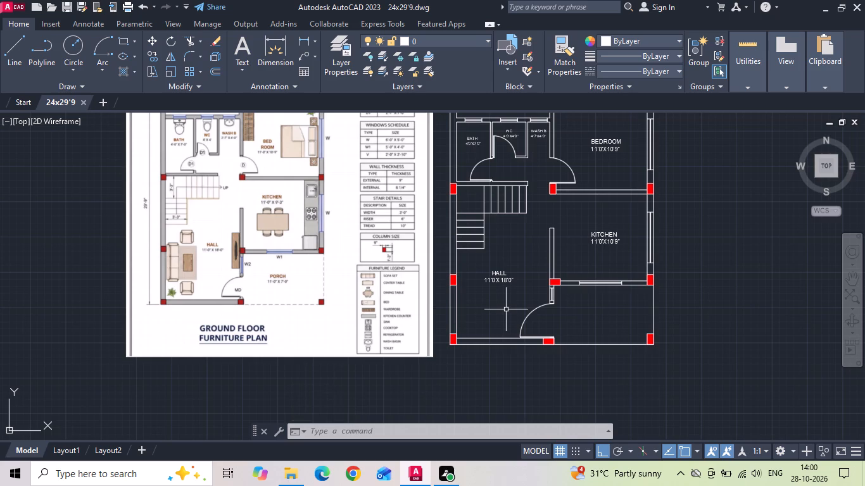
key(ctrl+s)
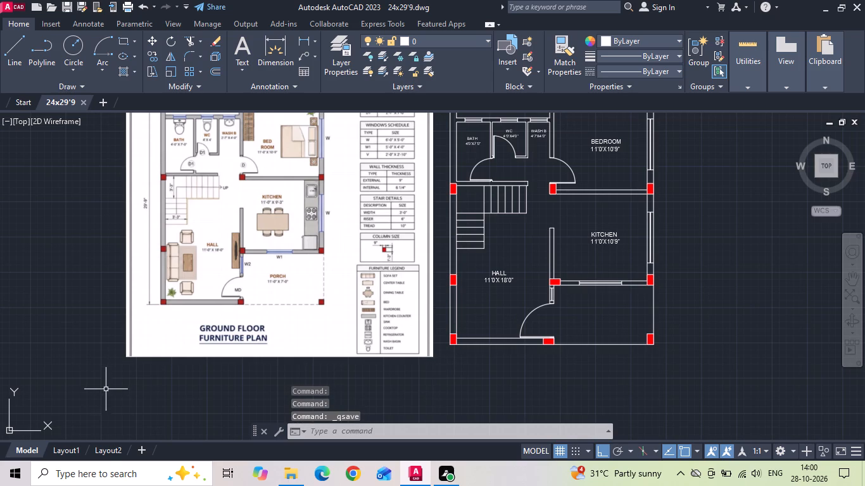
Search the computer for FUR and open the drawing "furniture blocks Unlimited (1)", continuing past the non-Autodesk file notice.
click(100, 485)
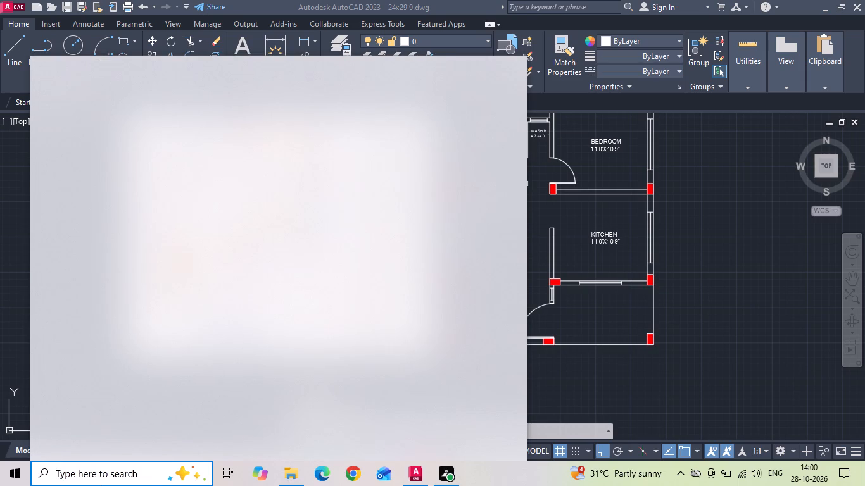
text(FU)
key(r)
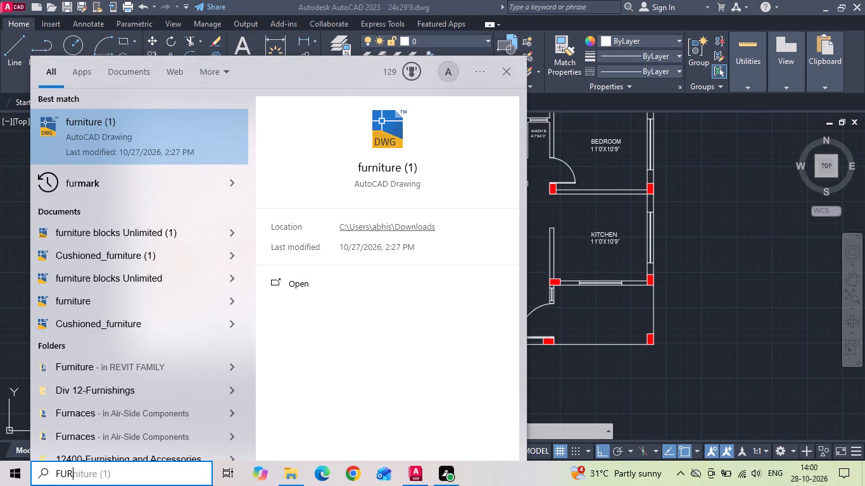
double_click(121, 241)
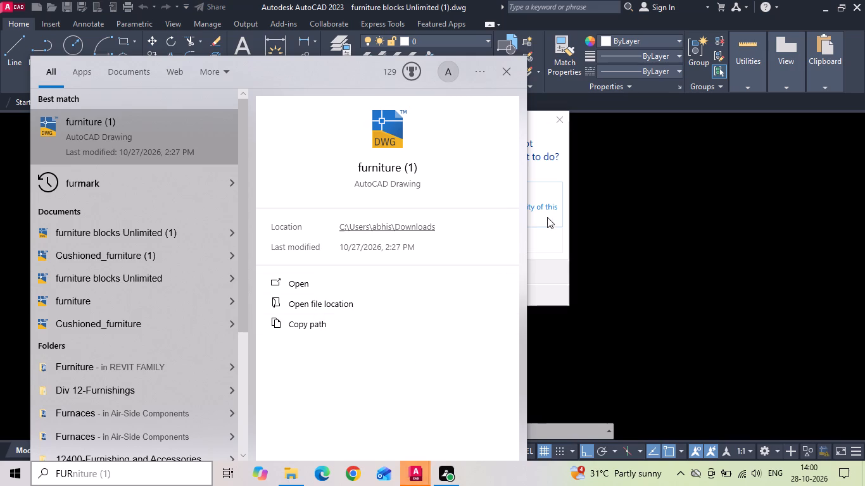
click(545, 213)
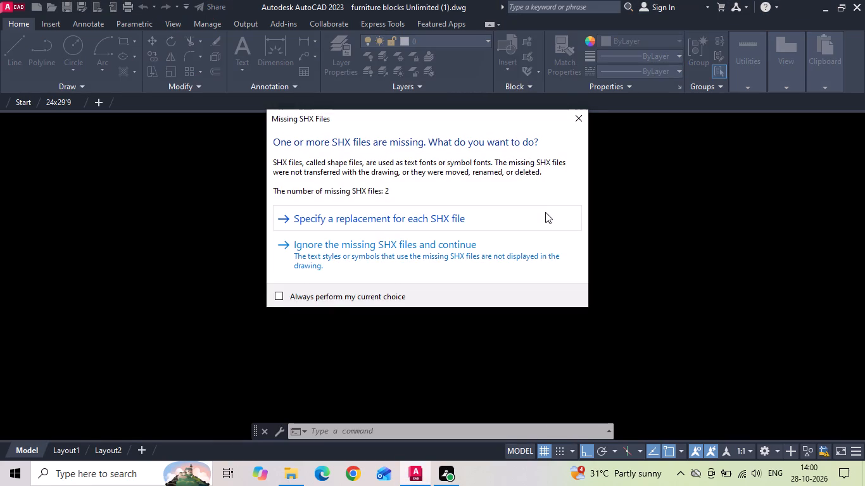
click(496, 226)
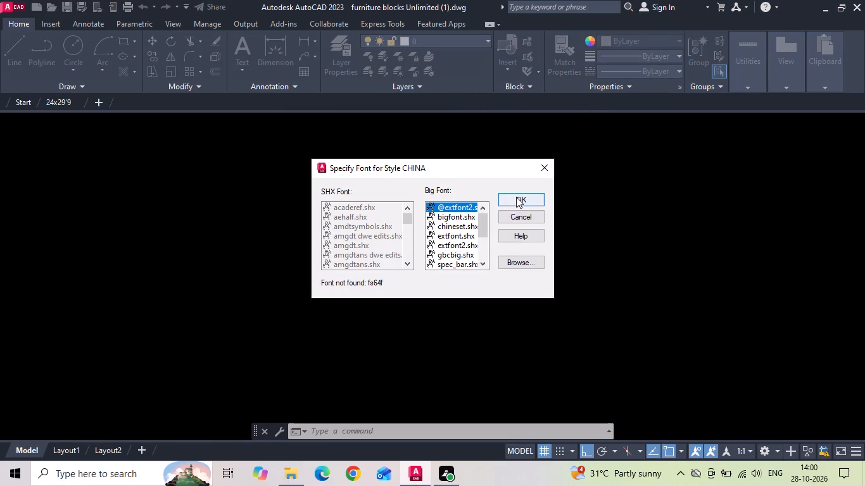
click(516, 197)
click(516, 197)
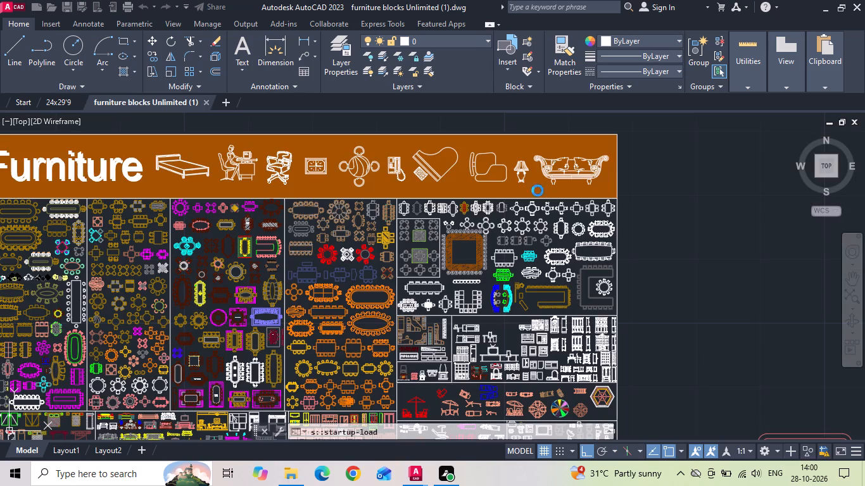
Switch from the furniture blocks library back to the 24x29'9 drawing.
scroll(549, 221, down, 2)
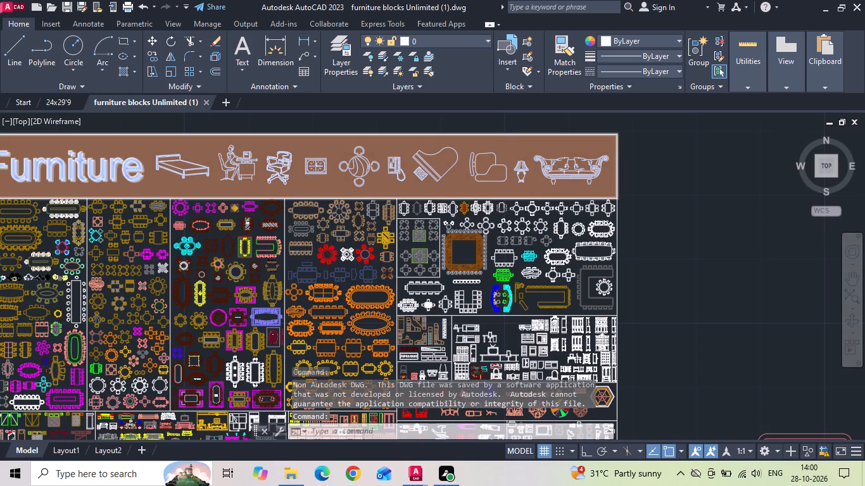
click(52, 101)
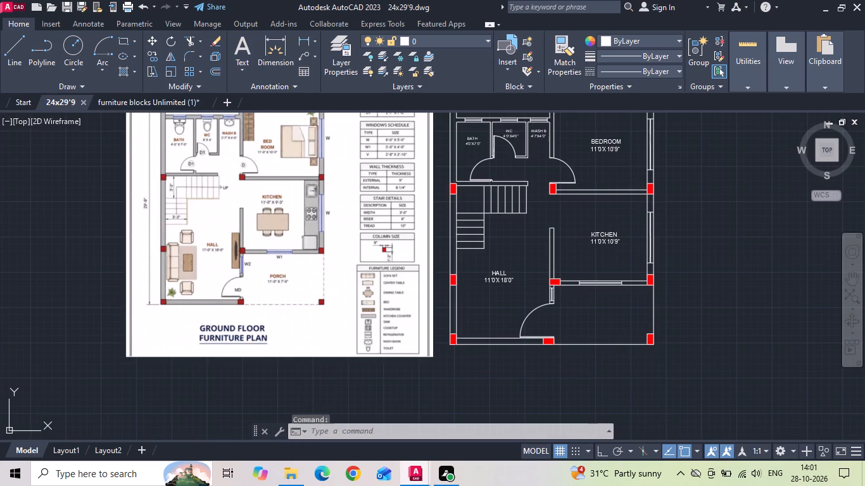
Examine the hall furniture in the reference plan, and switch to the furniture blocks Unlimited (1) drawing.
scroll(211, 284, up, 2)
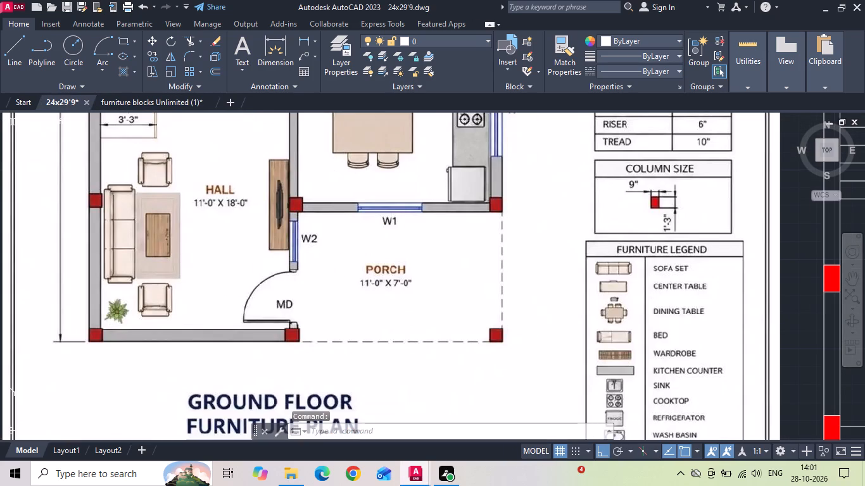
click(142, 102)
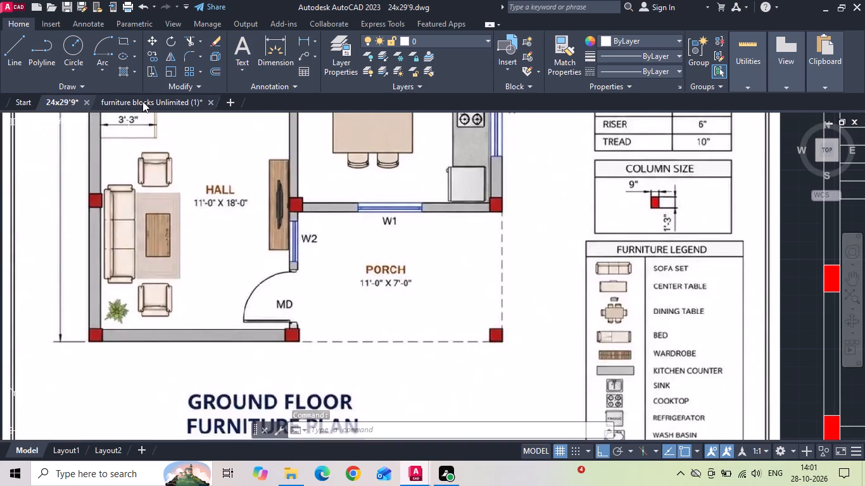
Find and select the tall brown slatted block at the end of the second row of coloured furniture blocks.
middle_drag(326, 249, 315, 106)
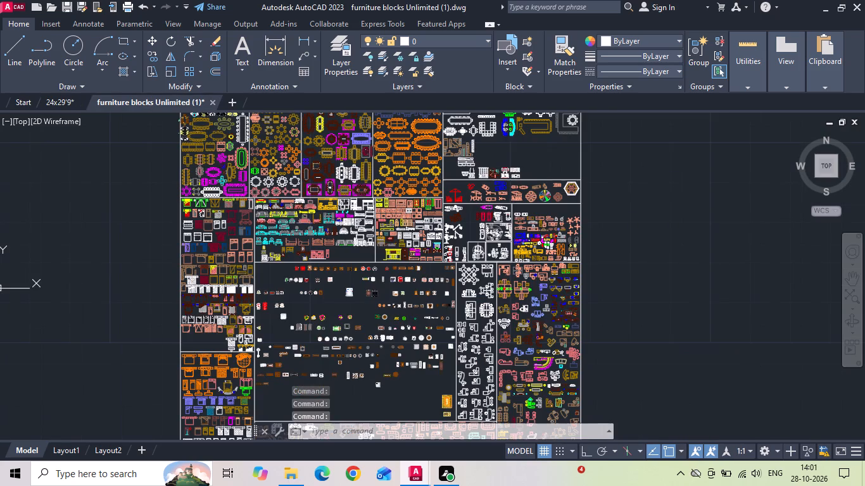
scroll(296, 177, down, 1)
scroll(296, 239, up, 5)
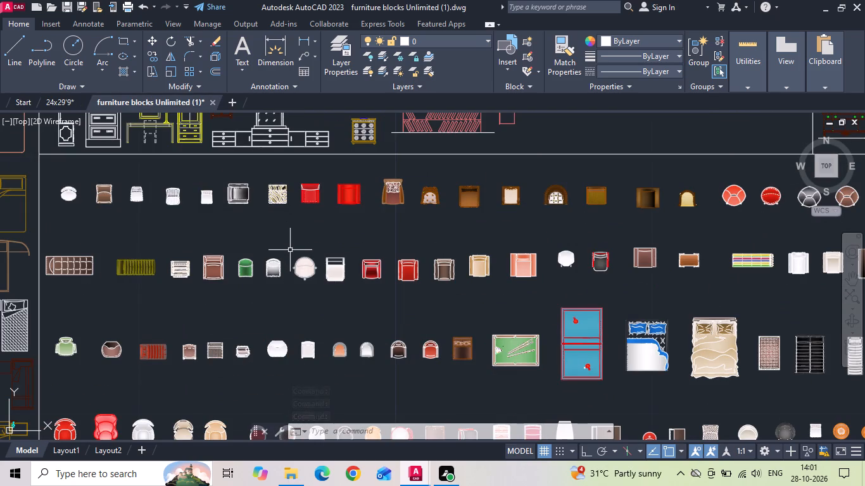
middle_drag(370, 299, 331, 241)
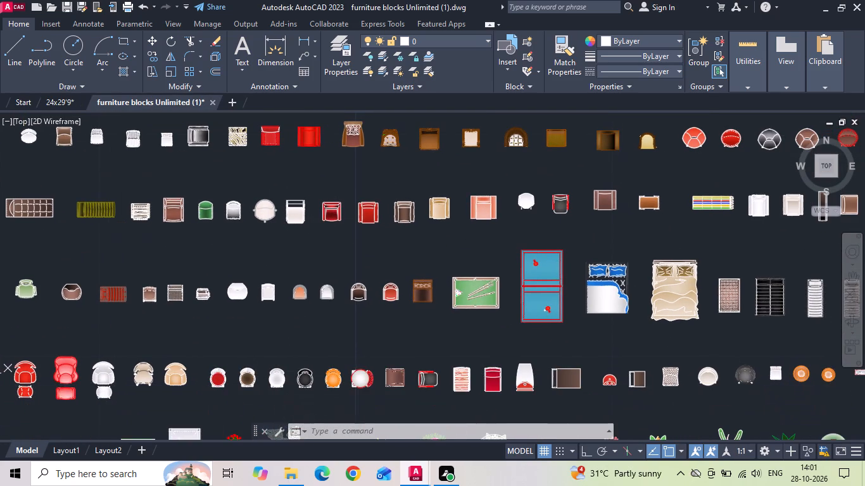
scroll(226, 244, down, 1)
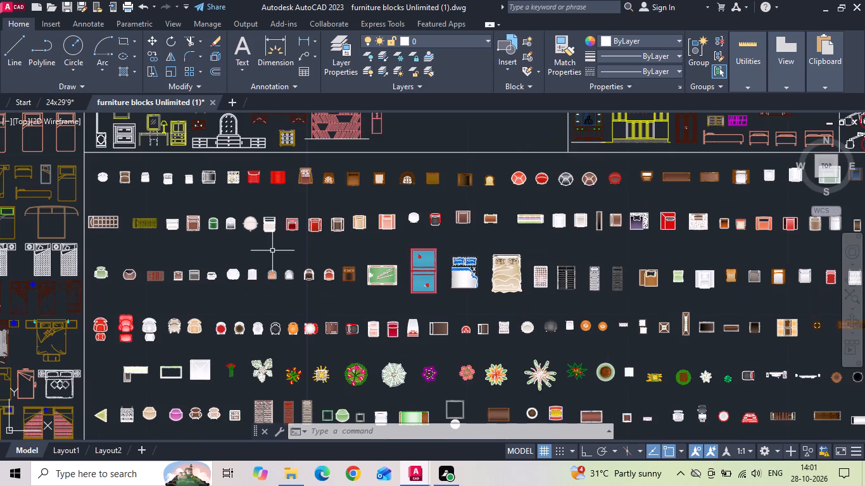
scroll(685, 173, up, 4)
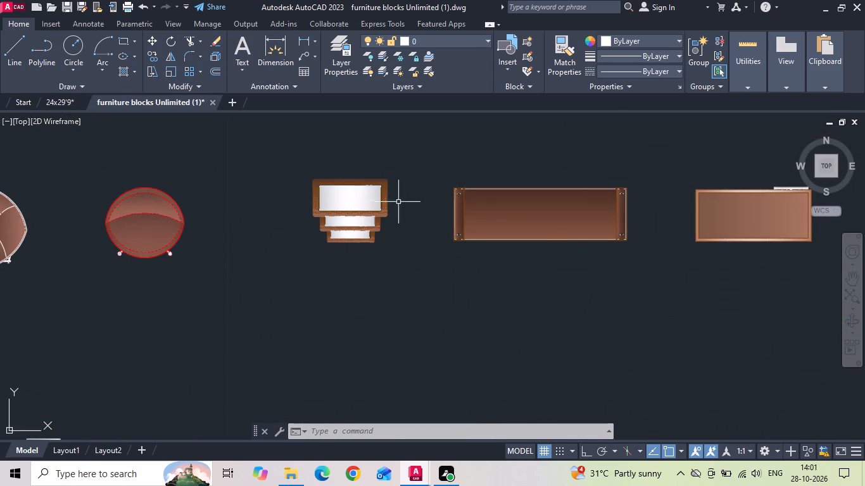
scroll(296, 201, down, 2)
middle_drag(544, 298, 241, 295)
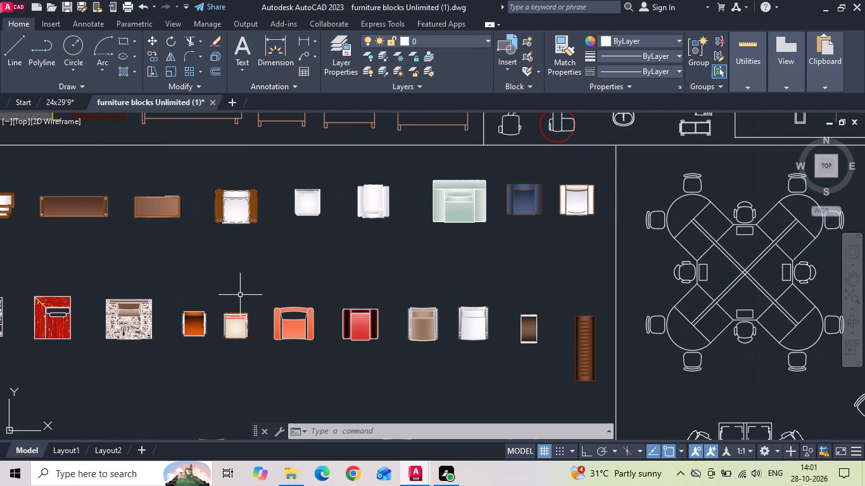
middle_drag(253, 396, 258, 377)
drag(593, 366, 581, 331)
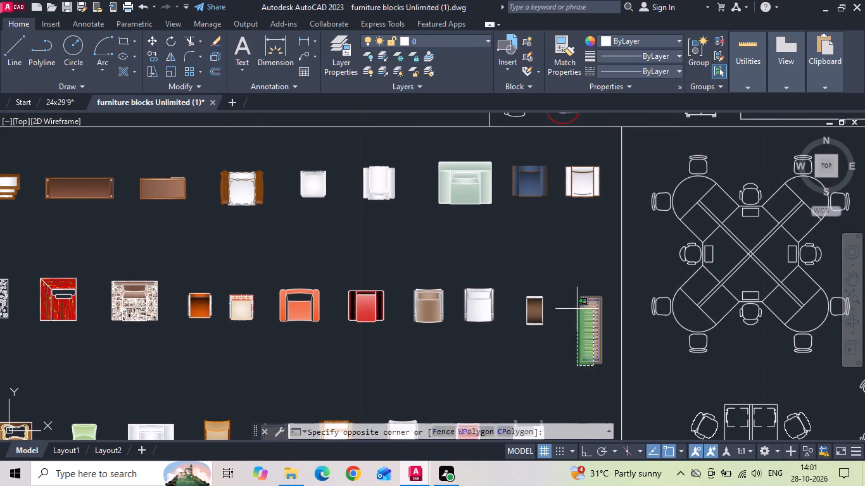
click(577, 309)
Look through the lower rows of coloured blocks and add the brown L-shaped block with the rounded corner to the selection.
scroll(592, 262, down, 2)
scroll(520, 354, up, 3)
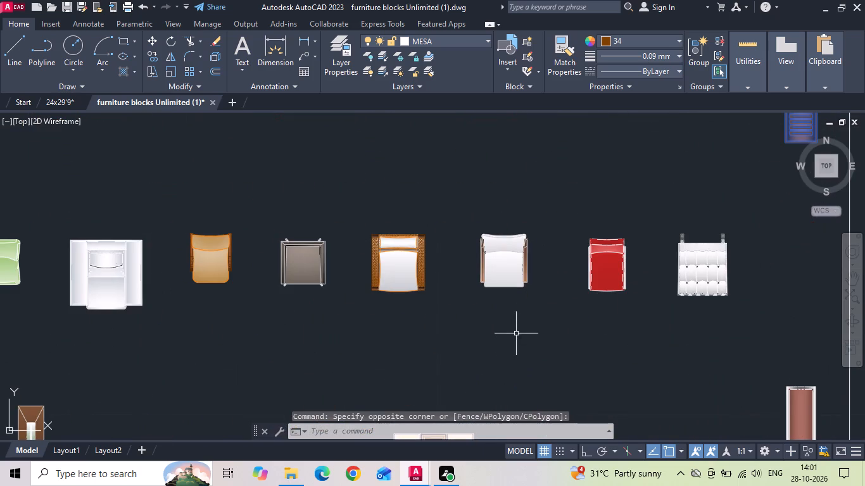
scroll(525, 191, down, 2)
scroll(622, 321, up, 2)
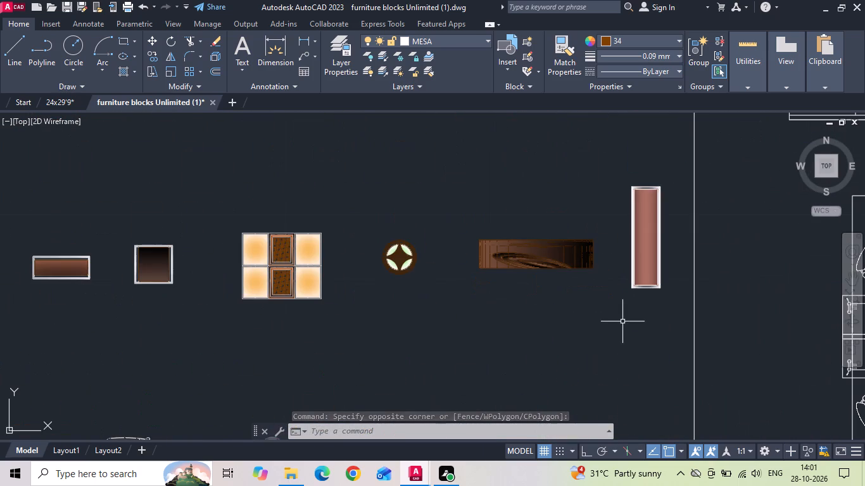
middle_drag(286, 351, 522, 324)
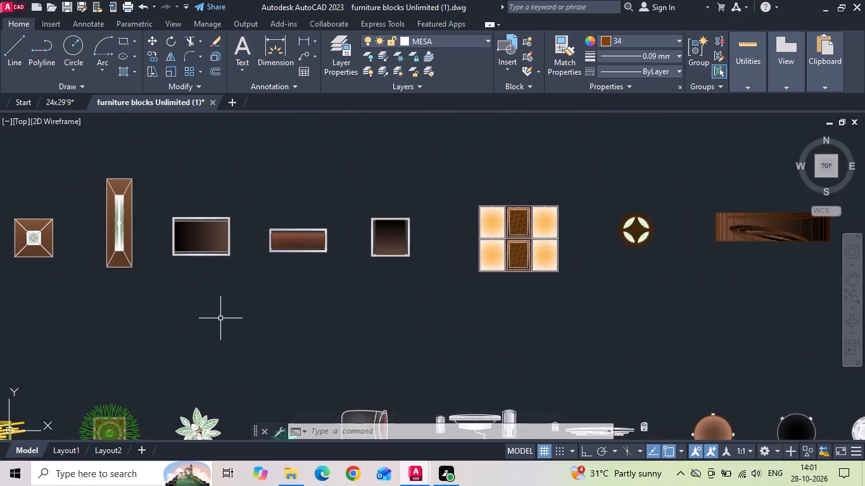
middle_drag(220, 318, 517, 267)
scroll(536, 262, down, 1)
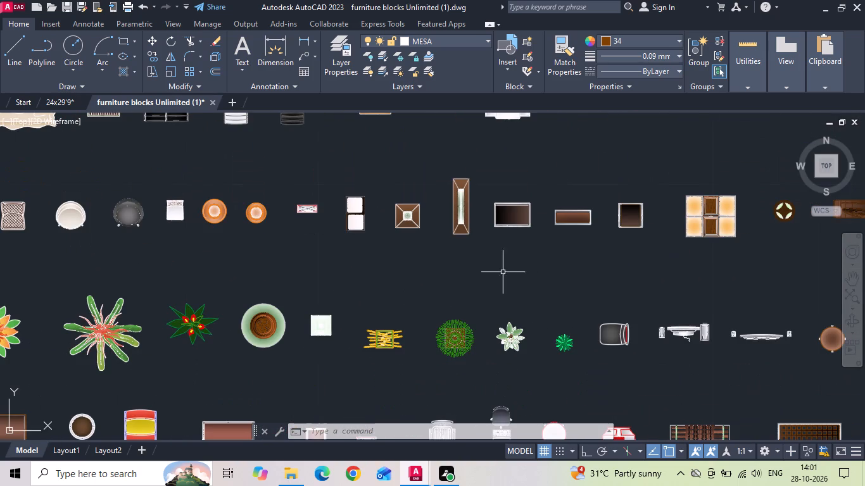
middle_drag(111, 291, 410, 291)
middle_drag(177, 293, 348, 287)
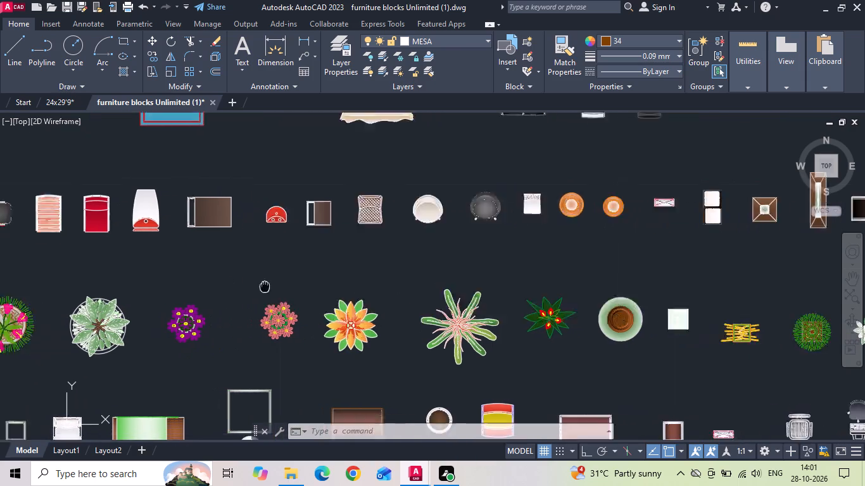
middle_drag(348, 287, 436, 287)
middle_drag(224, 267, 419, 227)
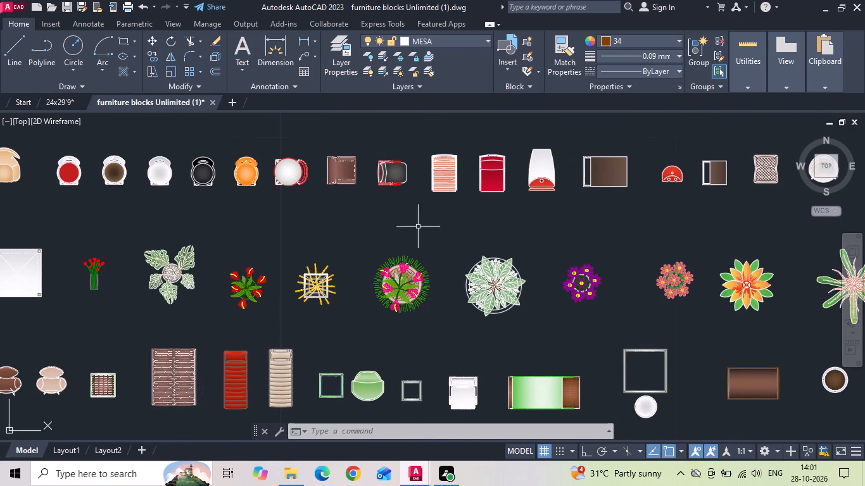
middle_drag(206, 253, 496, 223)
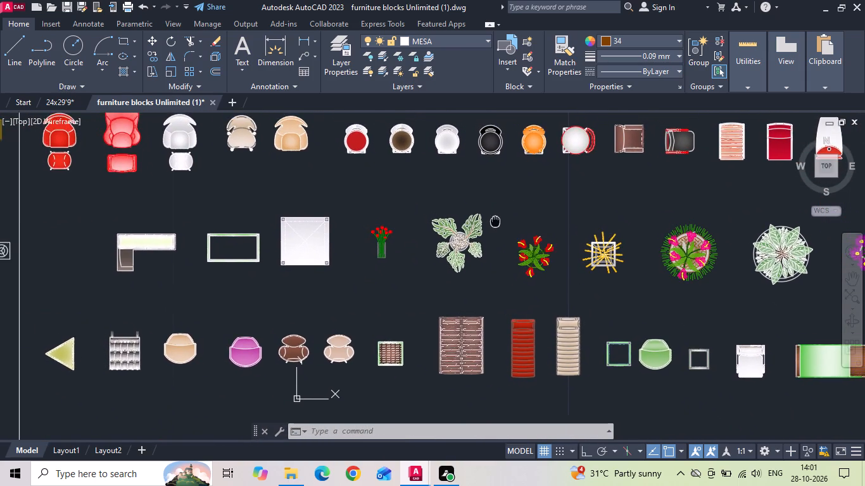
middle_drag(496, 223, 498, 224)
scroll(385, 197, down, 1)
scroll(331, 382, up, 1)
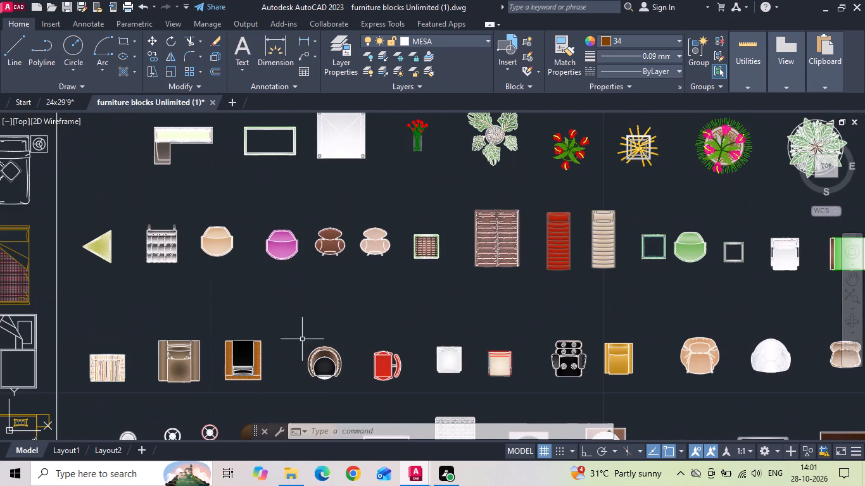
scroll(287, 363, up, 2)
scroll(281, 268, down, 3)
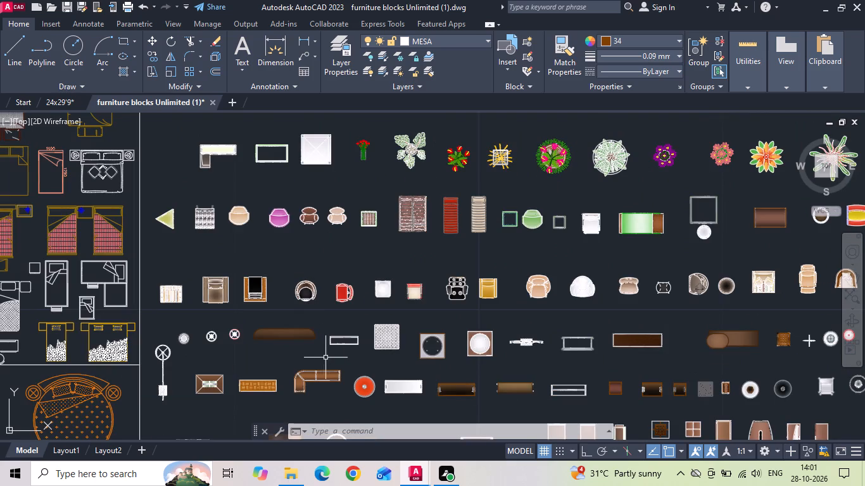
scroll(285, 401, up, 3)
drag(407, 257, 376, 300)
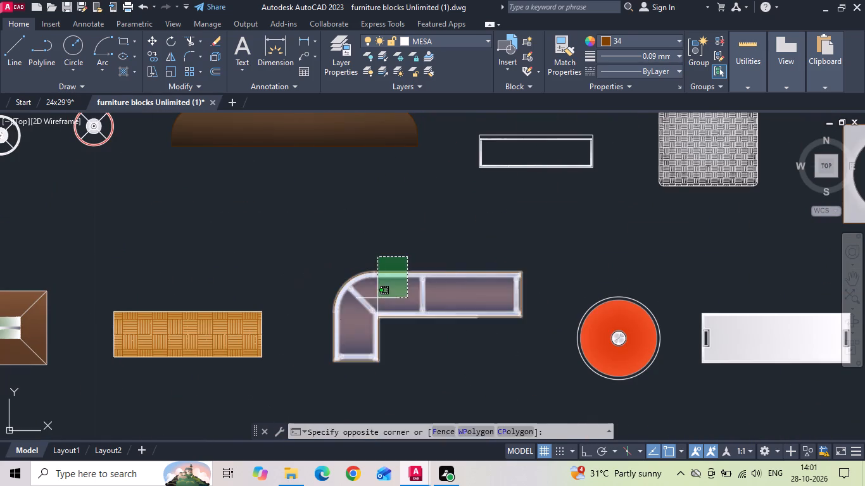
click(372, 302)
Look through the bottom rows of coloured furniture blocks, from the first block across to the patterned carpets, for suitable furniture.
scroll(358, 216, down, 3)
scroll(319, 368, up, 2)
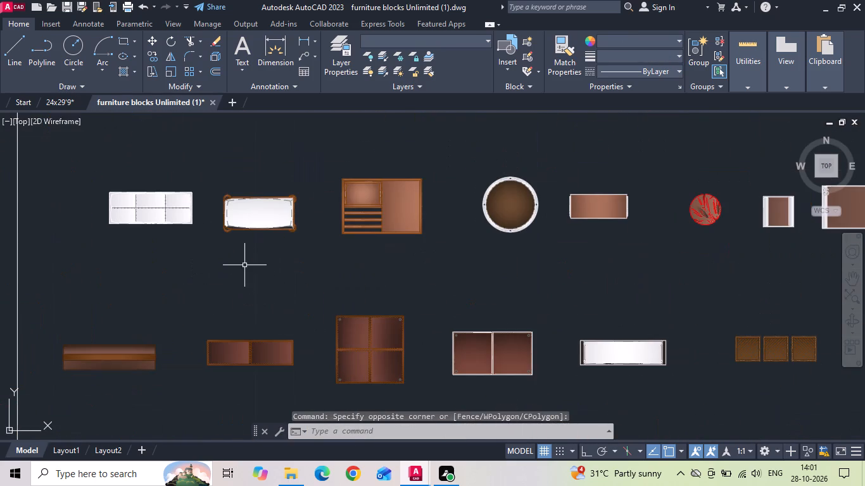
scroll(220, 264, down, 2)
middle_drag(305, 322, 281, 216)
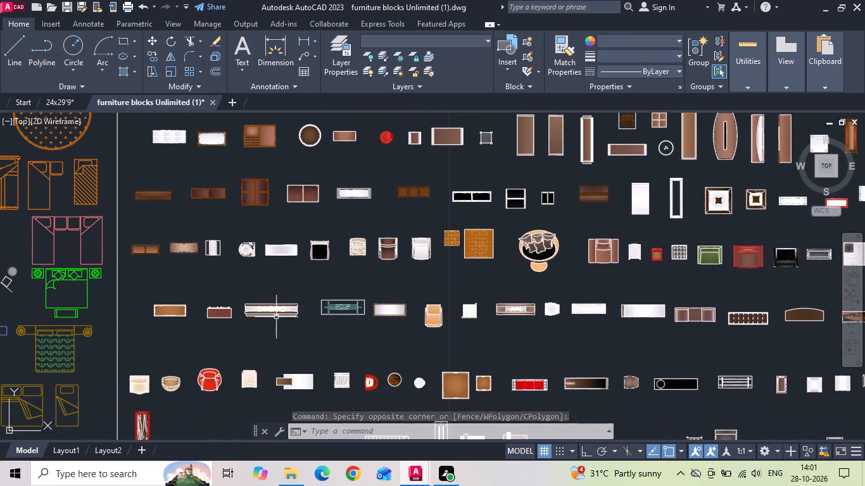
middle_drag(260, 332, 263, 218)
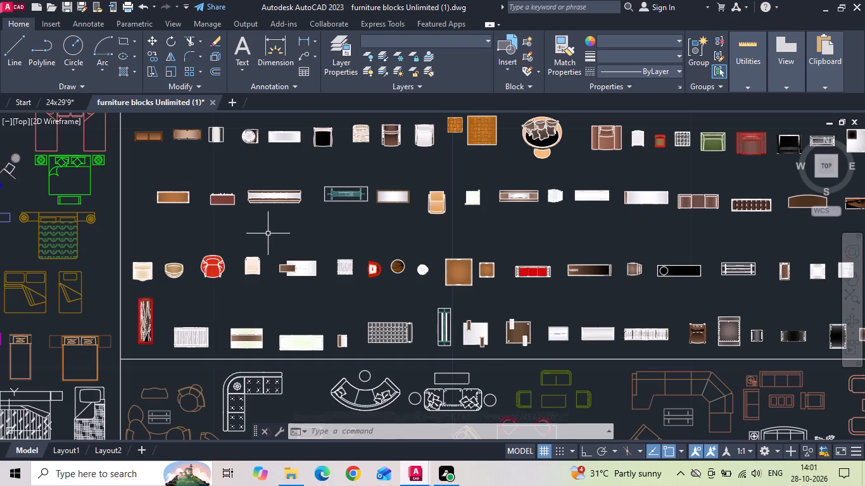
scroll(157, 331, up, 2)
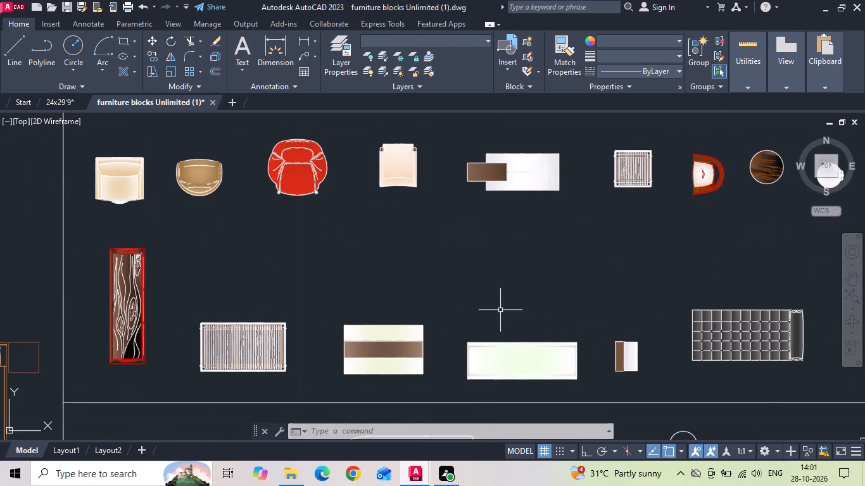
middle_drag(512, 306, 120, 324)
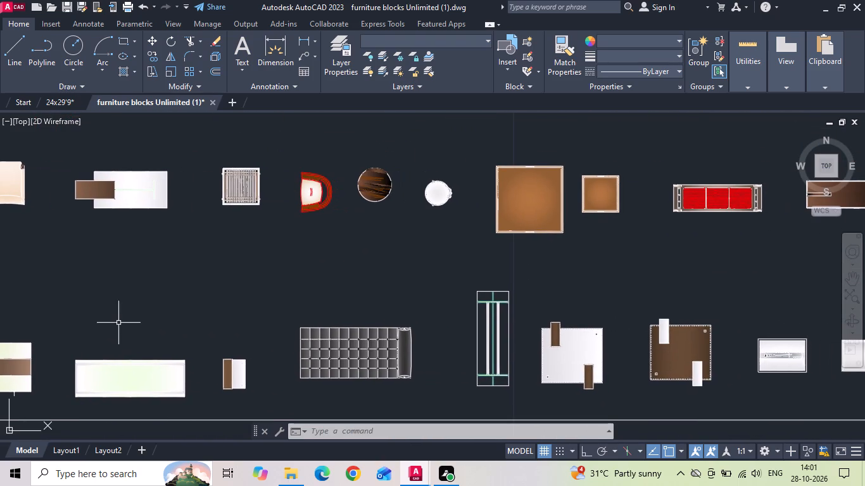
middle_drag(635, 292, 174, 299)
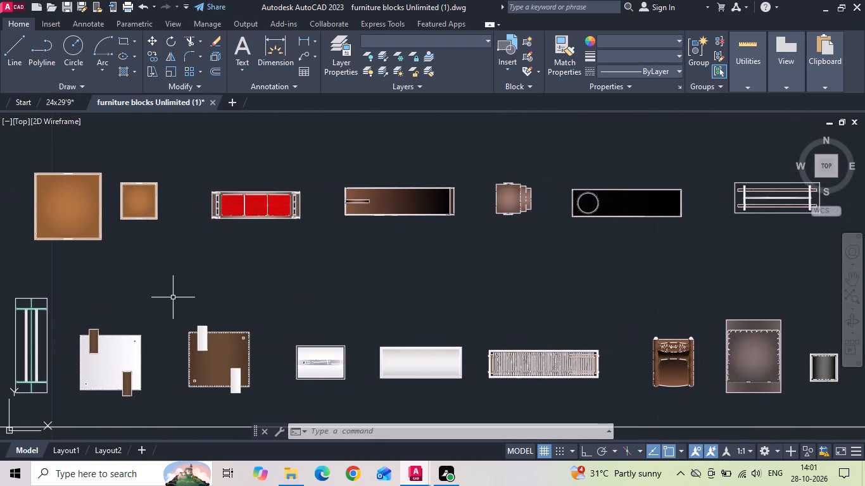
middle_drag(556, 300, 302, 302)
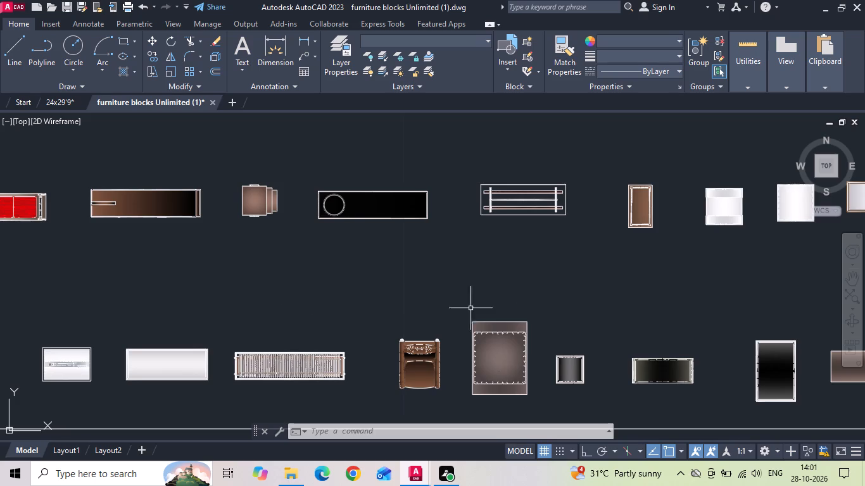
middle_drag(556, 310, 233, 320)
middle_drag(616, 304, 412, 308)
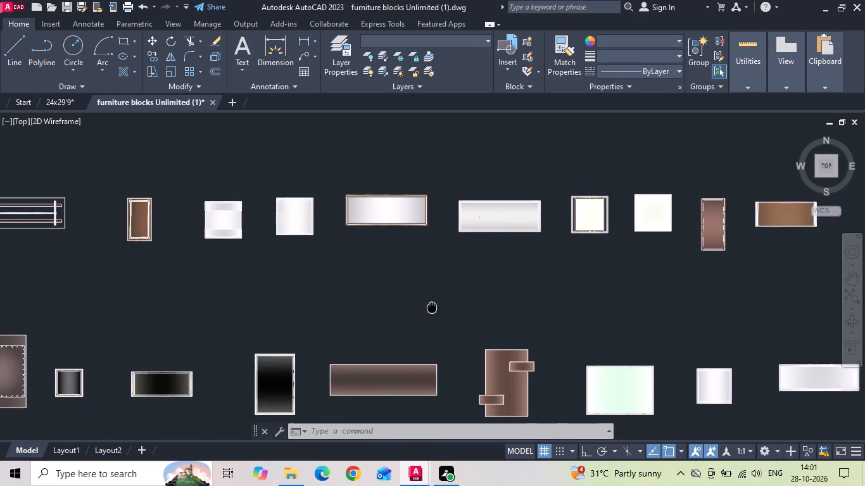
middle_drag(412, 308, 232, 299)
middle_drag(569, 273, 237, 277)
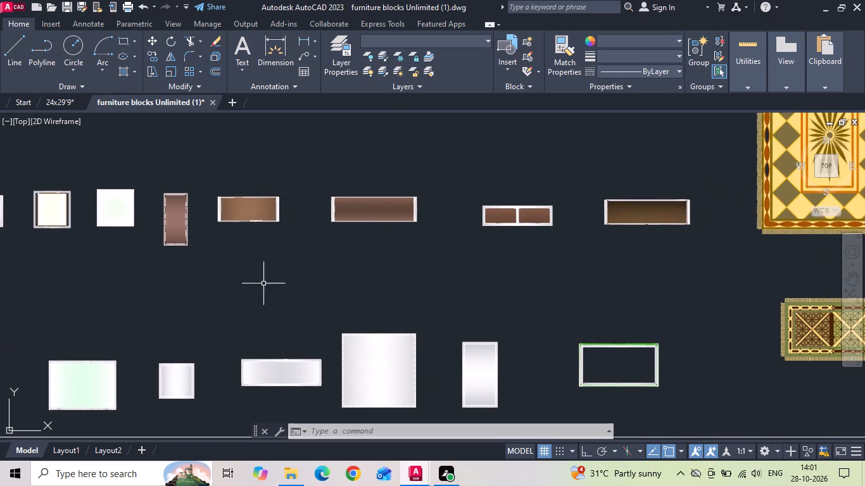
middle_drag(540, 281, 220, 306)
scroll(214, 308, down, 1)
middle_drag(230, 213, 237, 228)
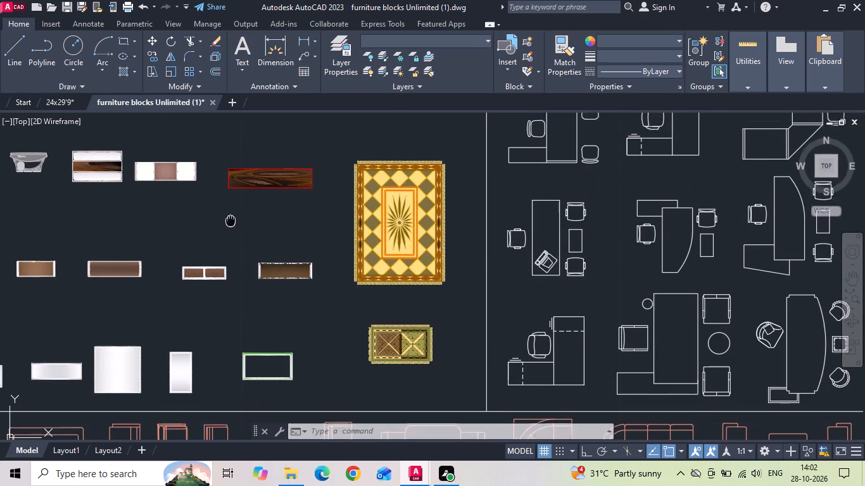
Examine the middle rows of coloured blocks, including the tables, desks, cabinets and armchairs, for pieces matching the plan.
middle_drag(237, 228, 467, 413)
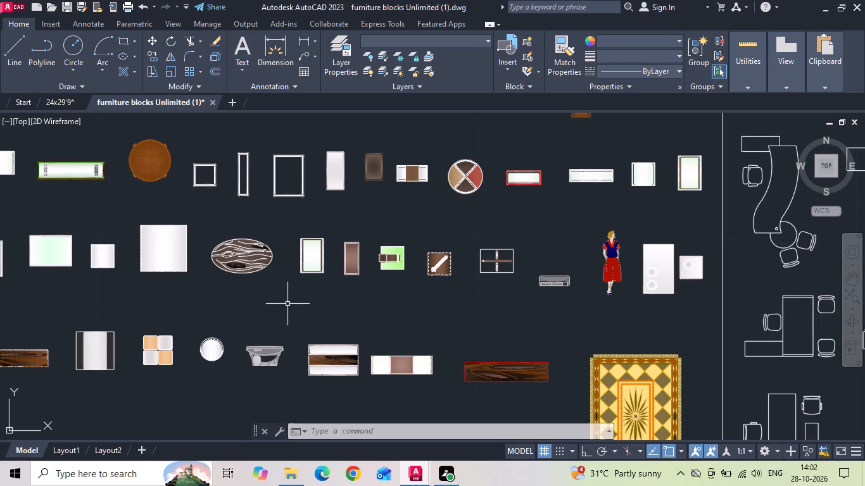
scroll(287, 304, up, 2)
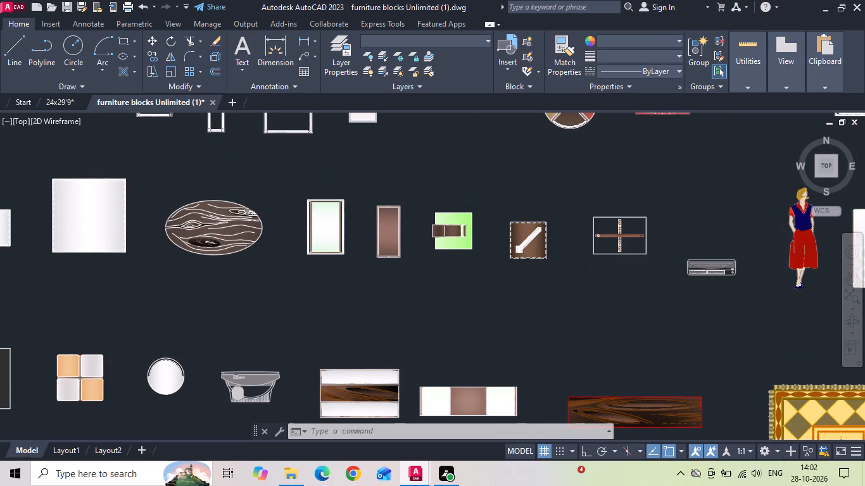
scroll(287, 304, down, 3)
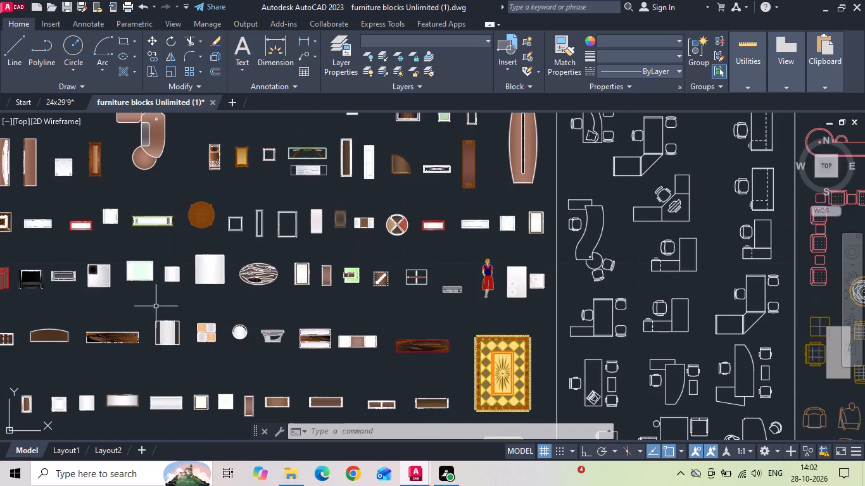
scroll(104, 299, up, 3)
scroll(103, 299, down, 3)
middle_drag(143, 276, 171, 334)
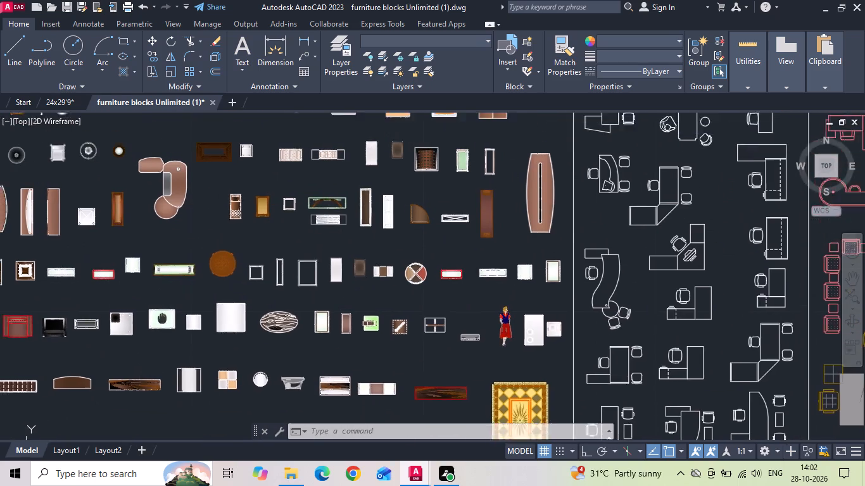
middle_drag(171, 334, 199, 382)
scroll(186, 302, up, 2)
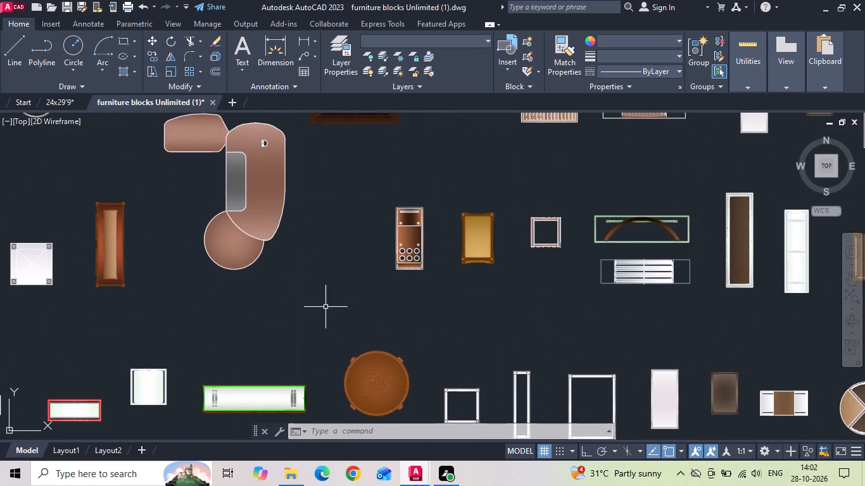
scroll(444, 245, up, 2)
scroll(453, 254, down, 2)
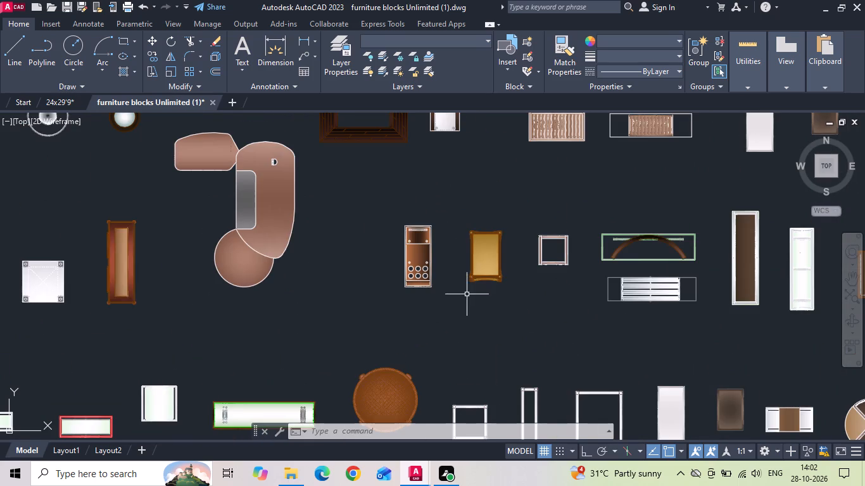
middle_drag(104, 328, 385, 329)
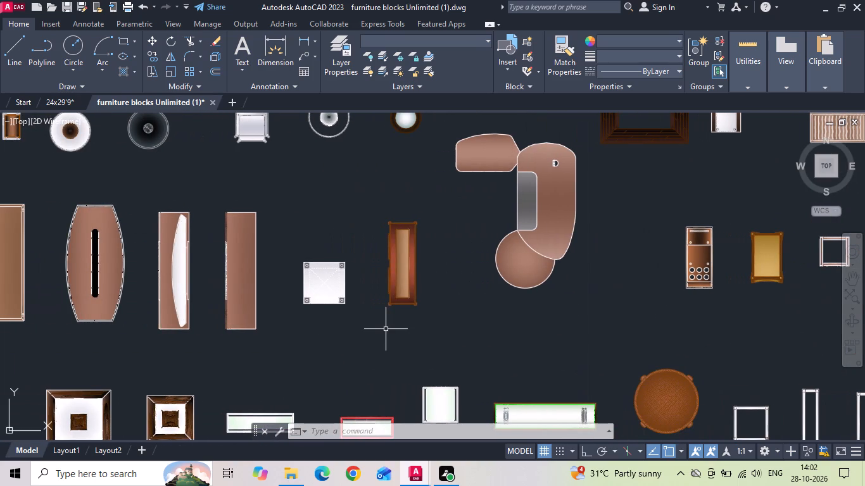
middle_drag(322, 332, 564, 327)
scroll(564, 327, down, 1)
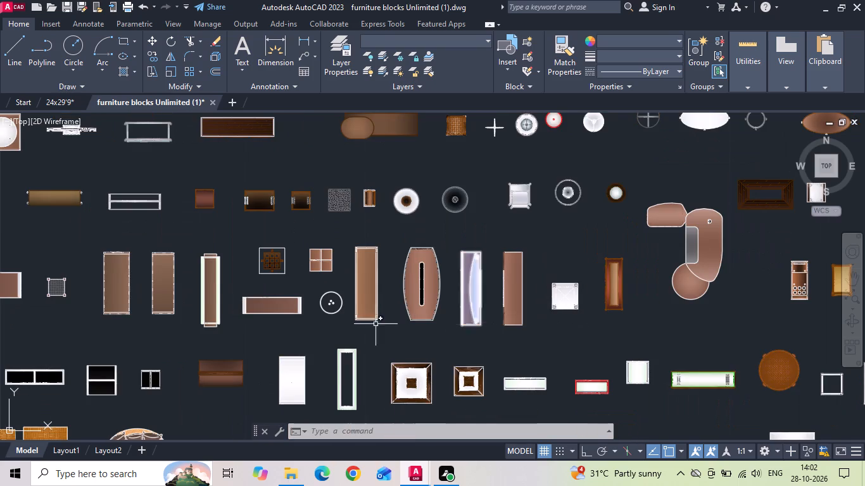
scroll(96, 291, up, 1)
scroll(258, 336, down, 1)
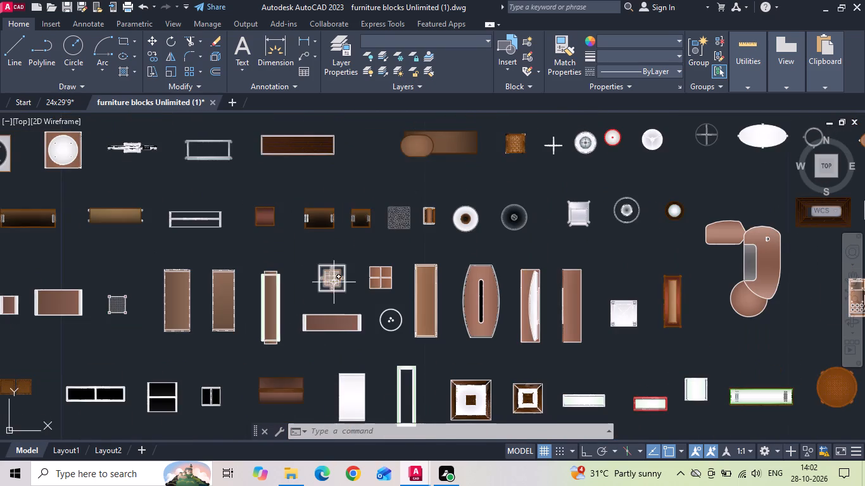
scroll(334, 279, down, 2)
scroll(631, 168, up, 2)
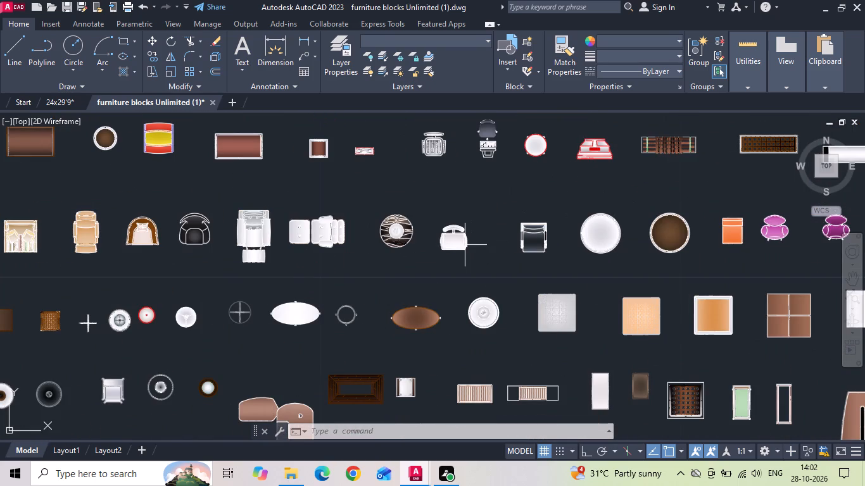
scroll(37, 262, up, 3)
middle_drag(56, 252, 341, 347)
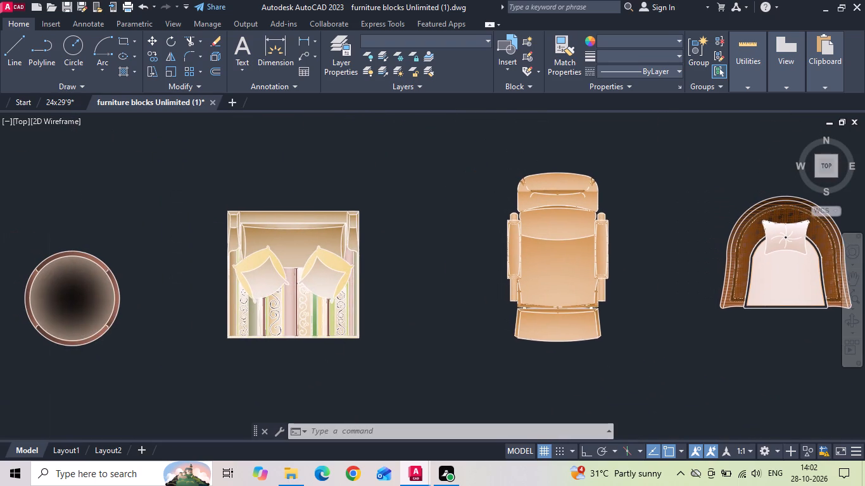
Add the cream double bed with the wavy cover, beside the blue-and-white bed, to the selected blocks.
scroll(342, 354, down, 4)
middle_drag(343, 255, 348, 363)
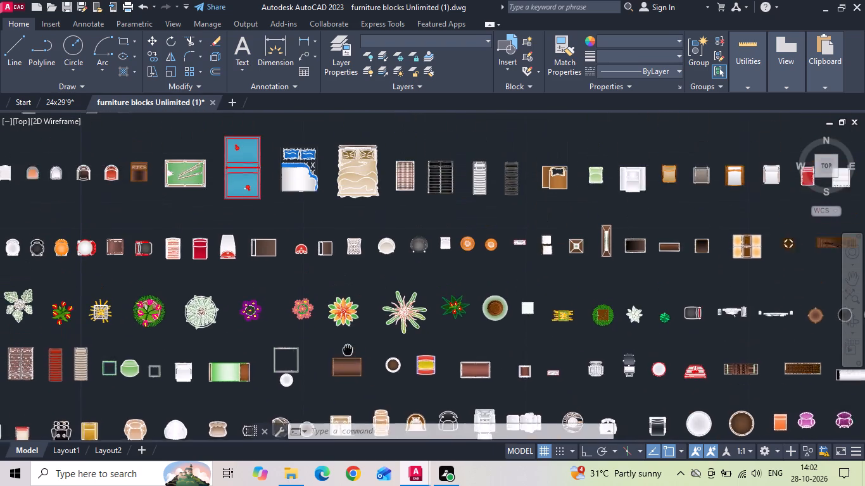
middle_drag(348, 363, 348, 378)
drag(382, 181, 362, 209)
click(355, 218)
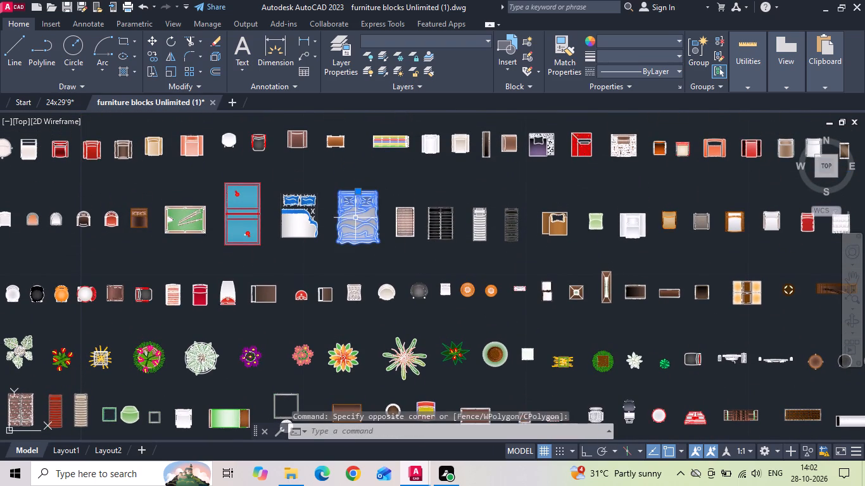
Look through the top rows of coloured furniture blocks for further pieces to select.
middle_drag(363, 234, 384, 283)
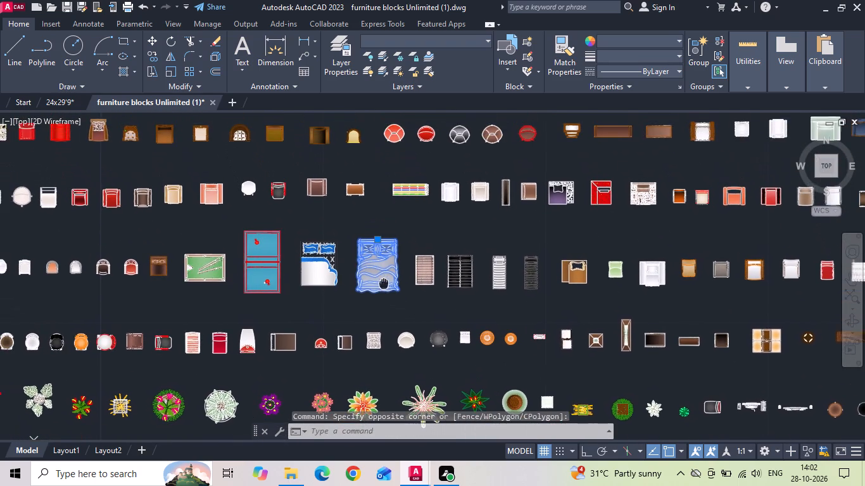
middle_drag(384, 283, 404, 301)
scroll(340, 320, down, 2)
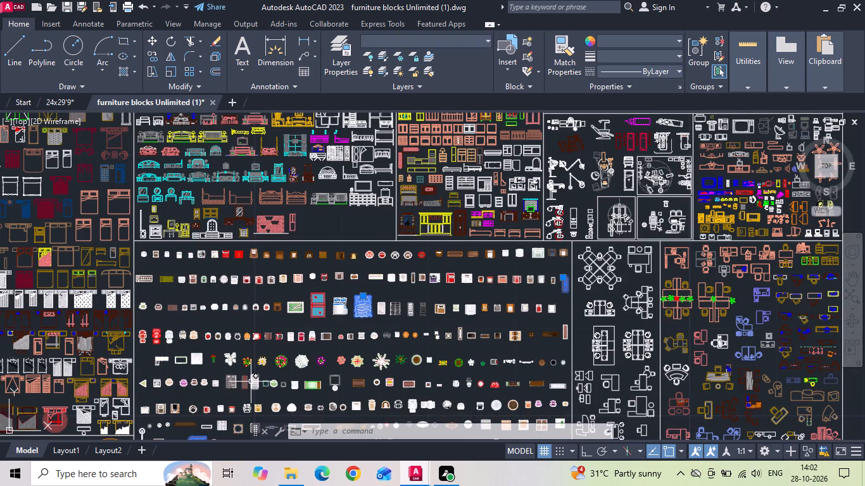
scroll(151, 270, up, 2)
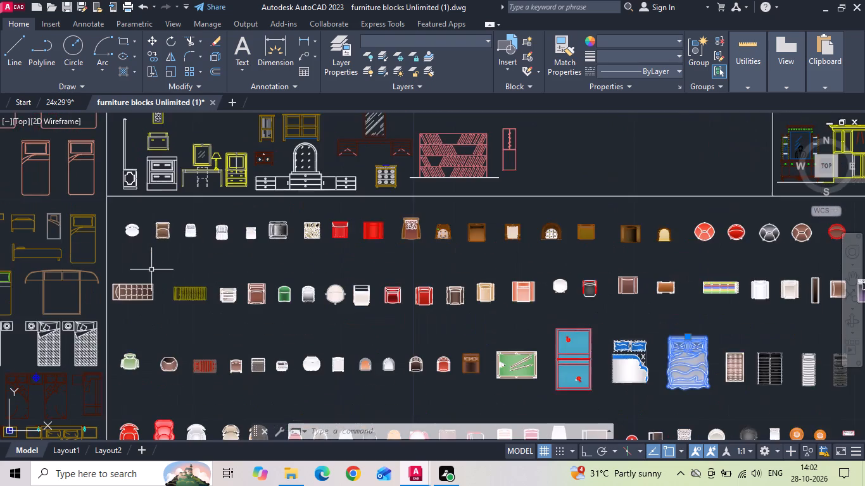
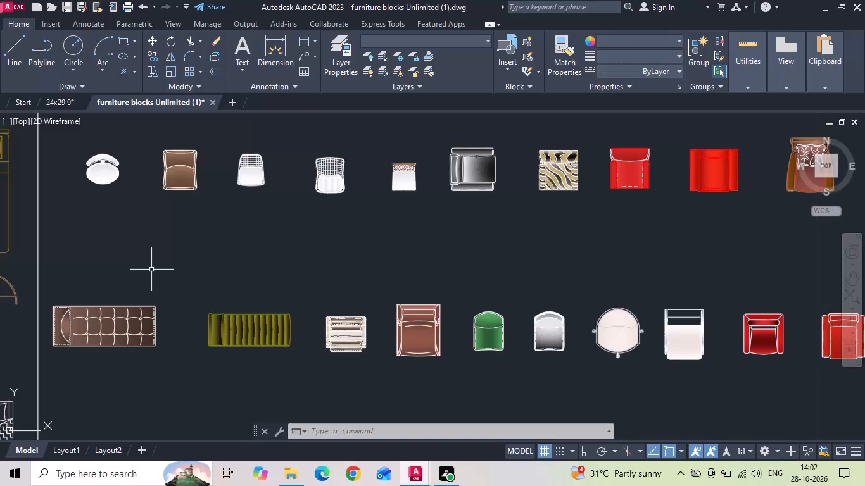
Copy the three selected furniture blocks and paste them into the 24x29'9 drawing, in the empty space beside the floor plan.
scroll(151, 270, down, 3)
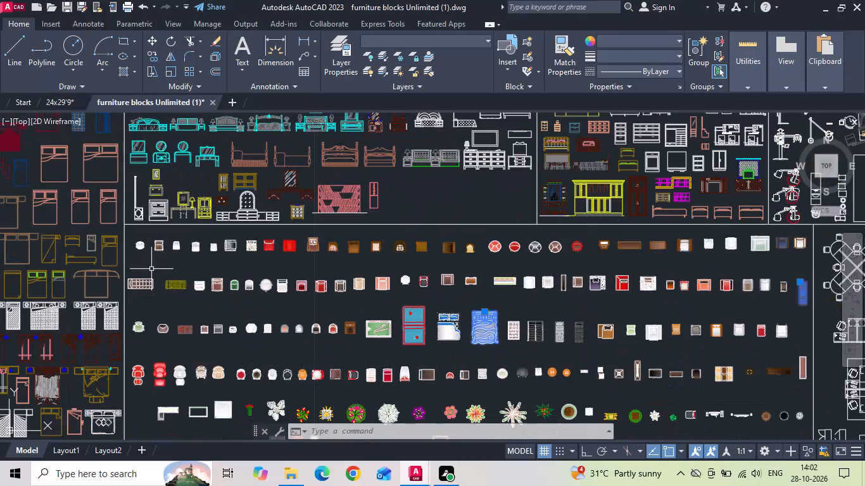
key(ctrl+c)
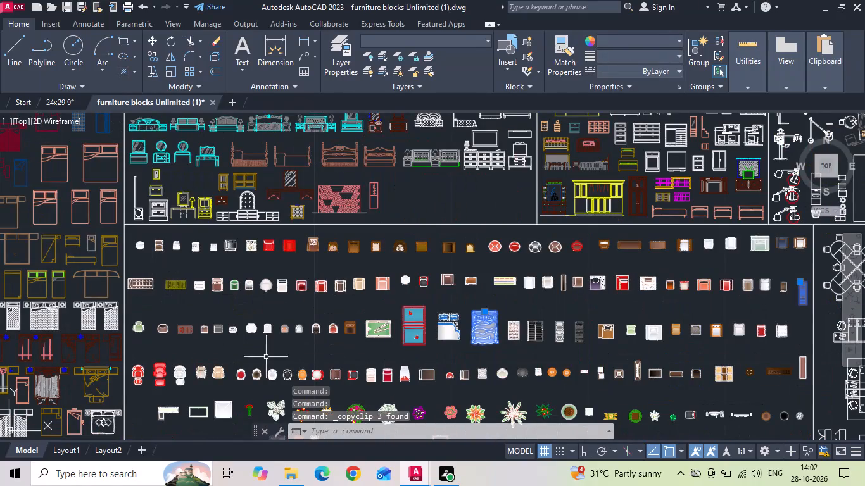
click(415, 475)
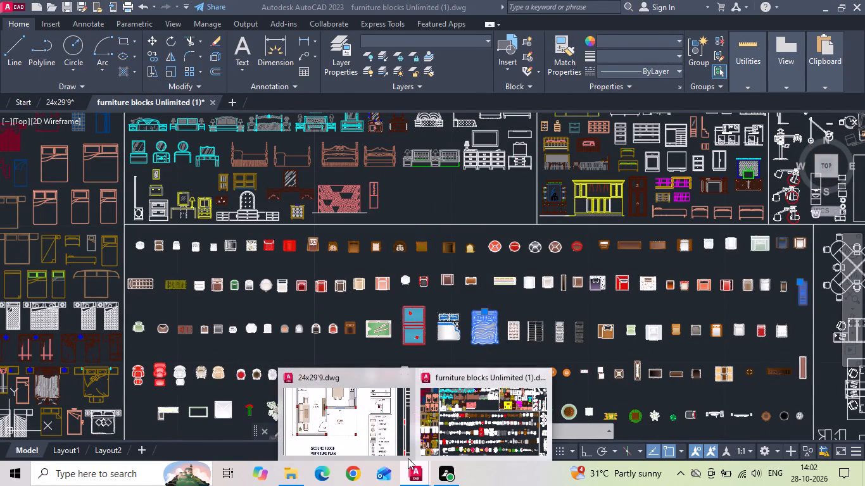
click(65, 101)
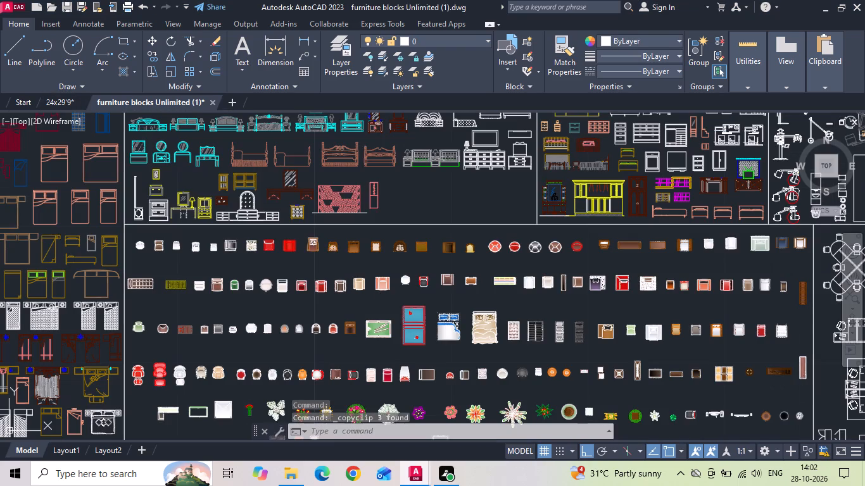
scroll(237, 264, down, 2)
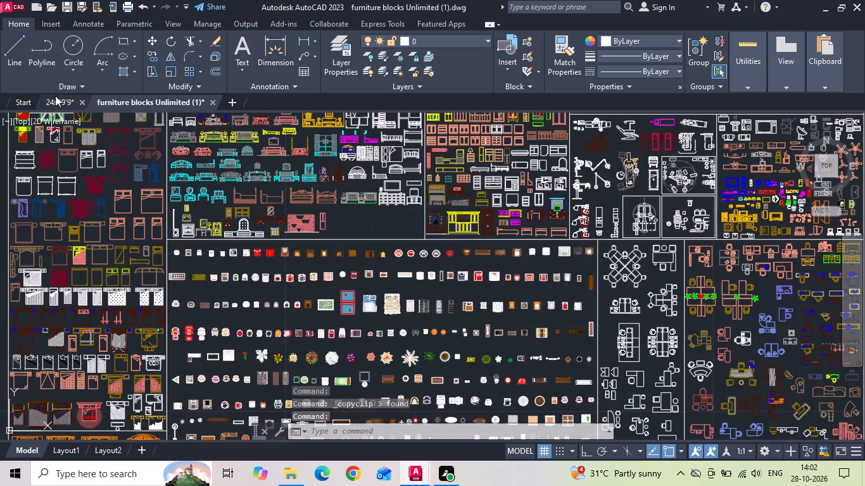
click(54, 99)
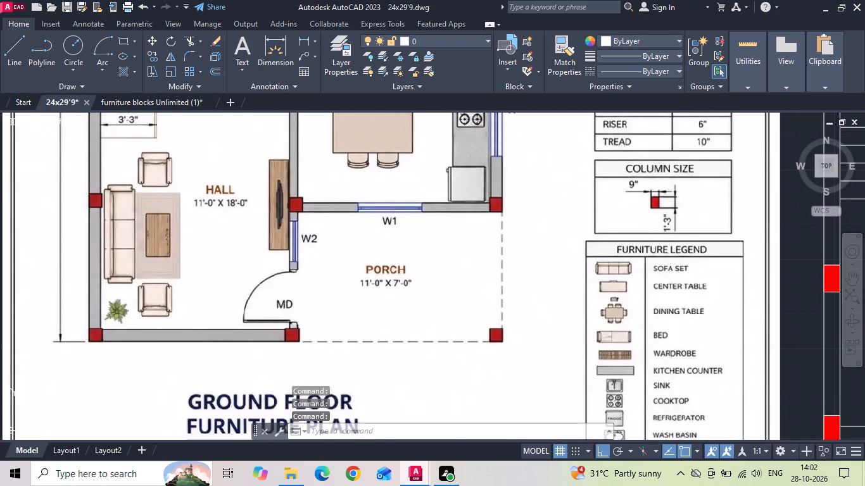
scroll(374, 230, down, 3)
key(ctrl+v)
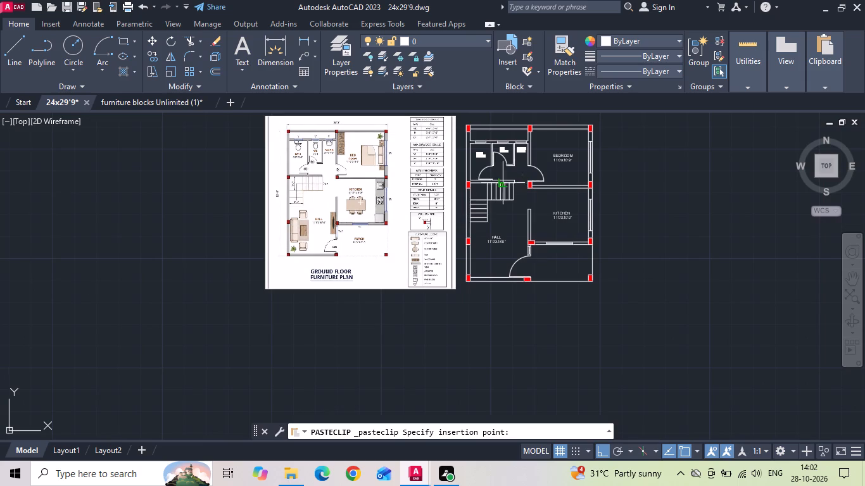
click(631, 170)
Scale the three pasted furniture blocks by a factor of 39.3701.
drag(626, 152, 644, 185)
click(718, 232)
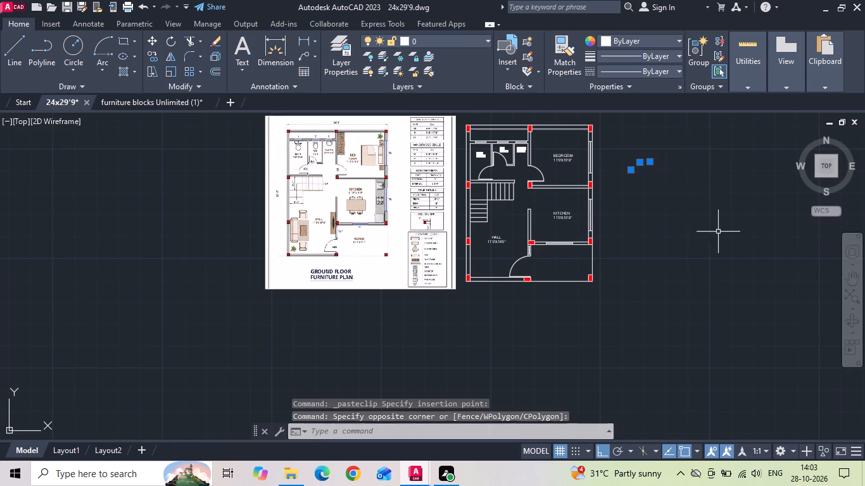
right_click(659, 173)
click(687, 275)
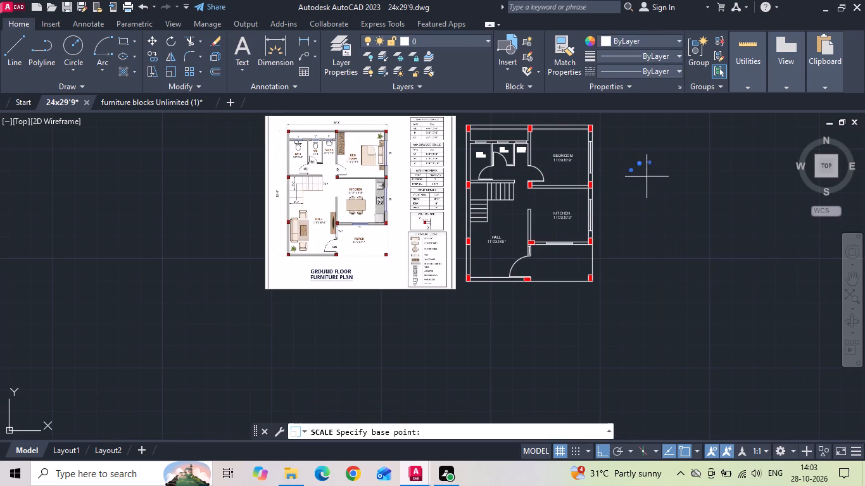
drag(640, 161, 640, 184)
text(39.3701)
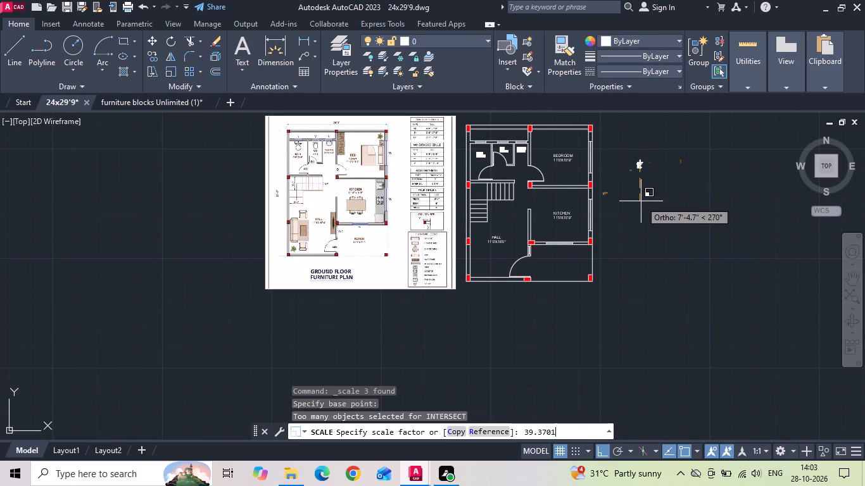
key(Return)
scroll(602, 227, down, 3)
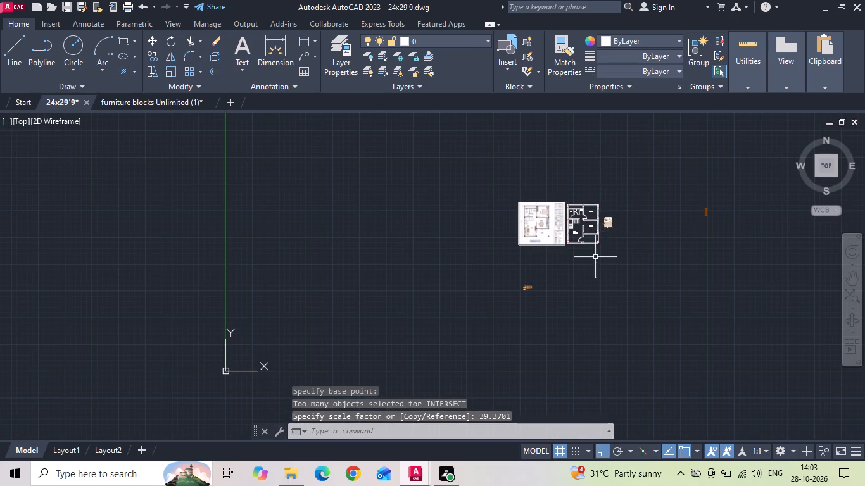
Move the L-shaped sofa, with Ortho off, to the empty space beside the floor plan, just below the bed.
scroll(588, 271, up, 2)
drag(468, 298, 420, 308)
click(363, 330)
right_click(362, 328)
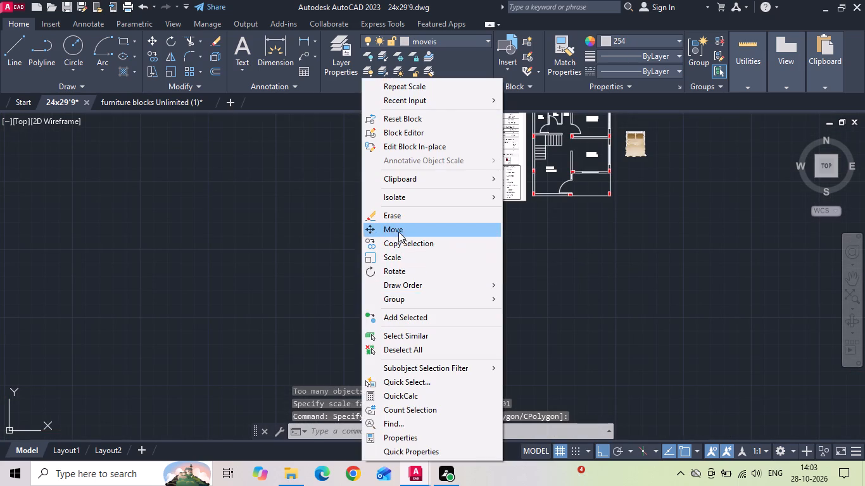
click(398, 230)
drag(420, 315, 431, 316)
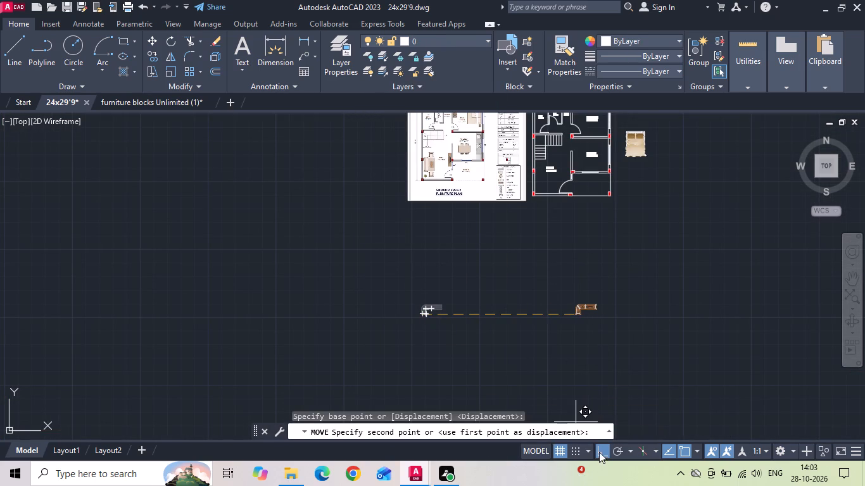
drag(602, 454, 607, 429)
middle_drag(681, 254, 520, 327)
click(486, 263)
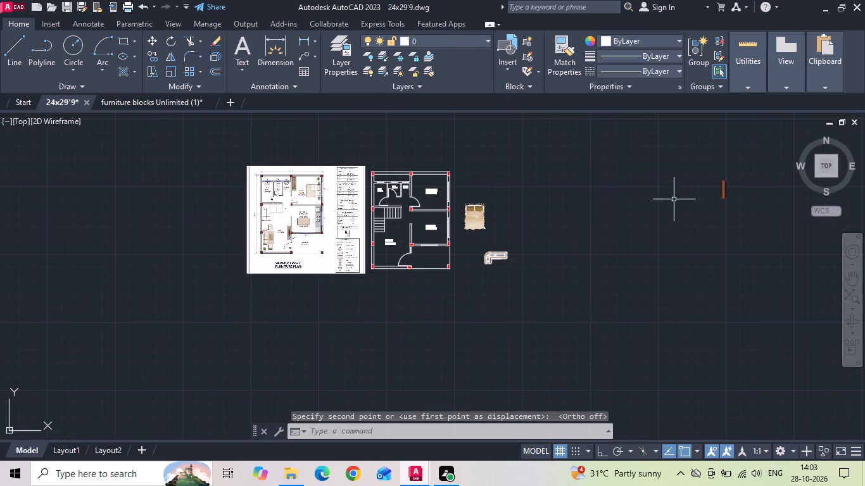
Move the brown slatted wardrobe by its upper-left corner into the bedroom's upper-left corner, against the column beside the wash area.
click(742, 185)
click(697, 192)
right_click(697, 192)
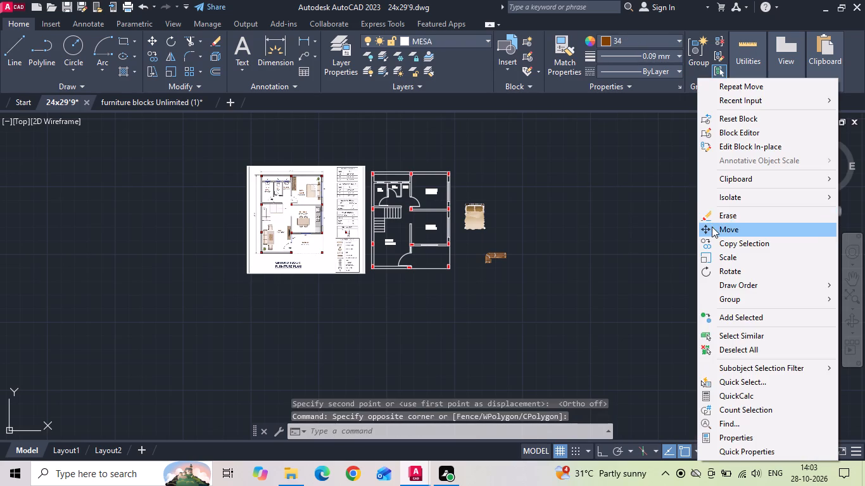
click(712, 228)
scroll(708, 171, up, 3)
scroll(771, 237, up, 3)
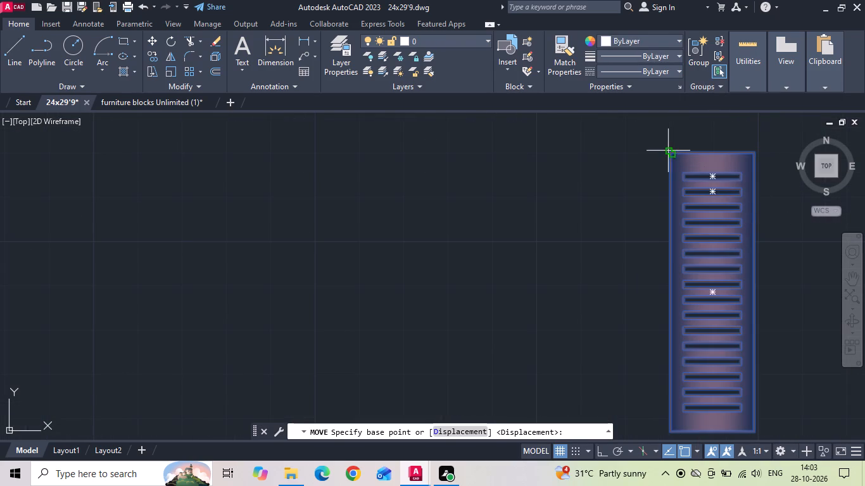
click(668, 151)
scroll(727, 225, down, 7)
scroll(476, 248, up, 3)
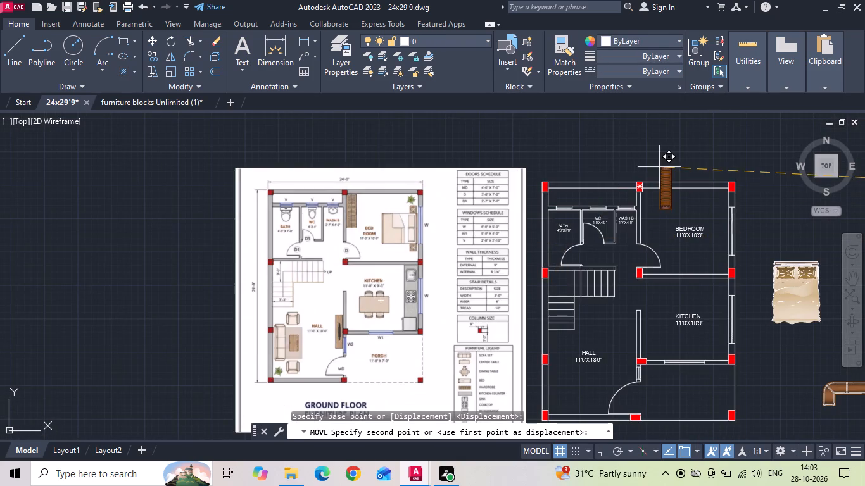
scroll(678, 185, up, 3)
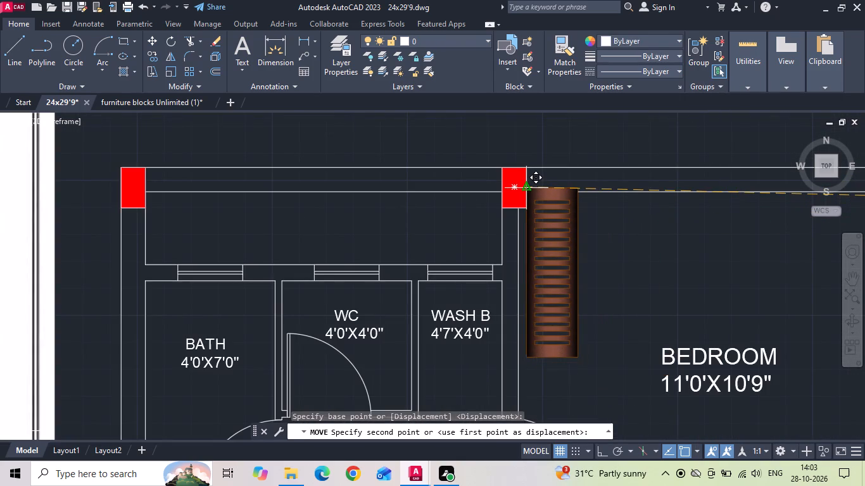
click(527, 196)
Check the reference plan's furniture, and look through the bed blocks in the furniture blocks drawing for further pieces.
scroll(372, 143, down, 2)
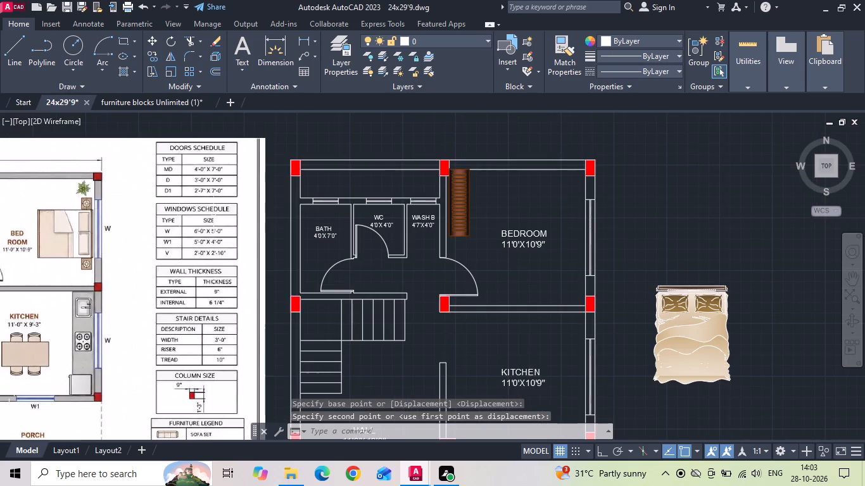
middle_drag(224, 215, 418, 215)
scroll(692, 216, up, 3)
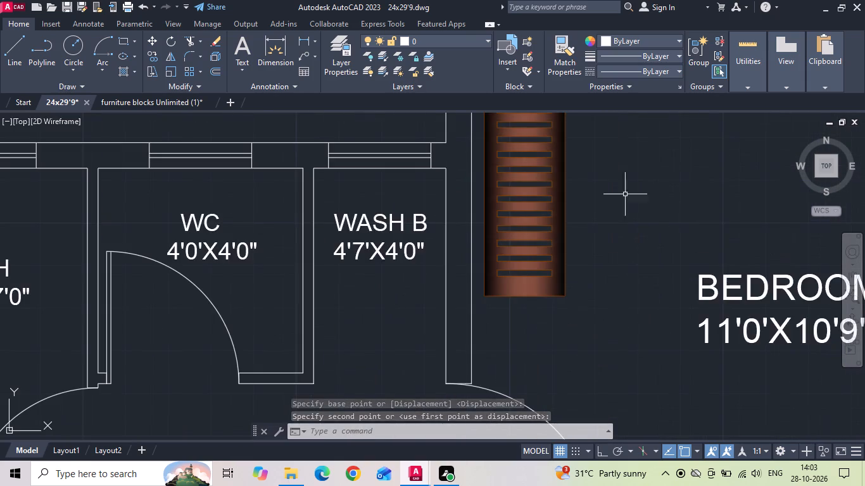
scroll(586, 241, down, 4)
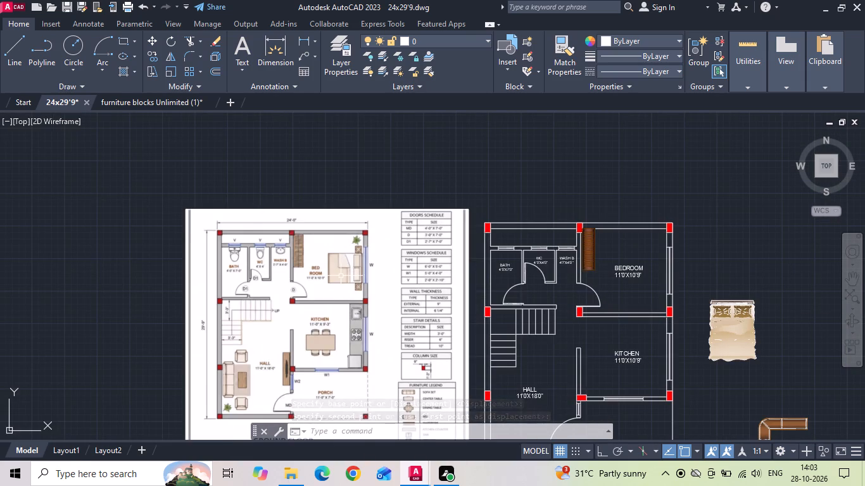
click(160, 105)
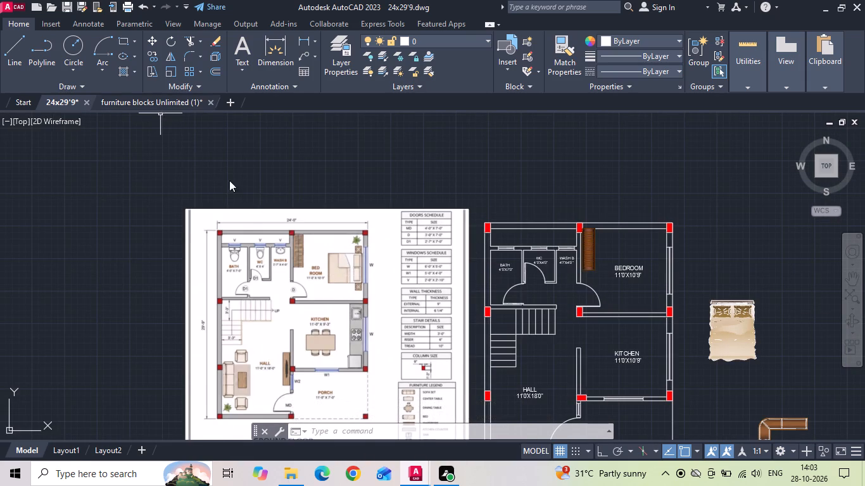
scroll(128, 349, down, 1)
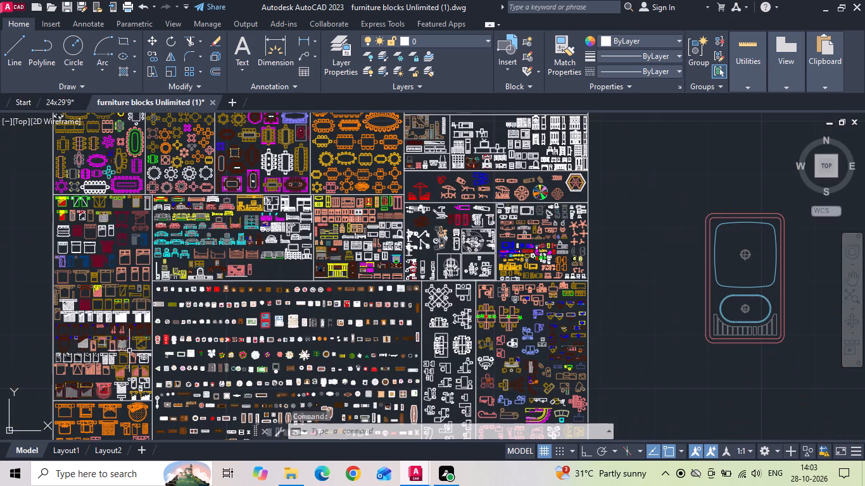
scroll(75, 215, up, 4)
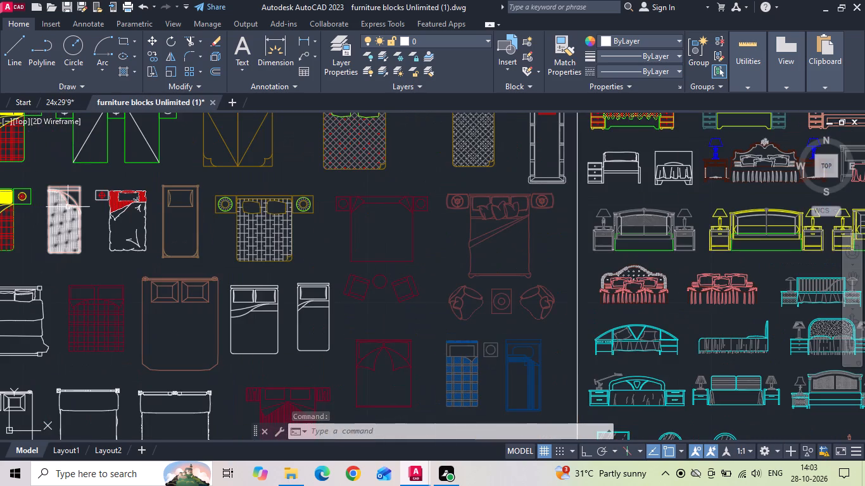
scroll(300, 209, down, 2)
middle_drag(303, 332, 291, 216)
middle_drag(255, 356, 246, 312)
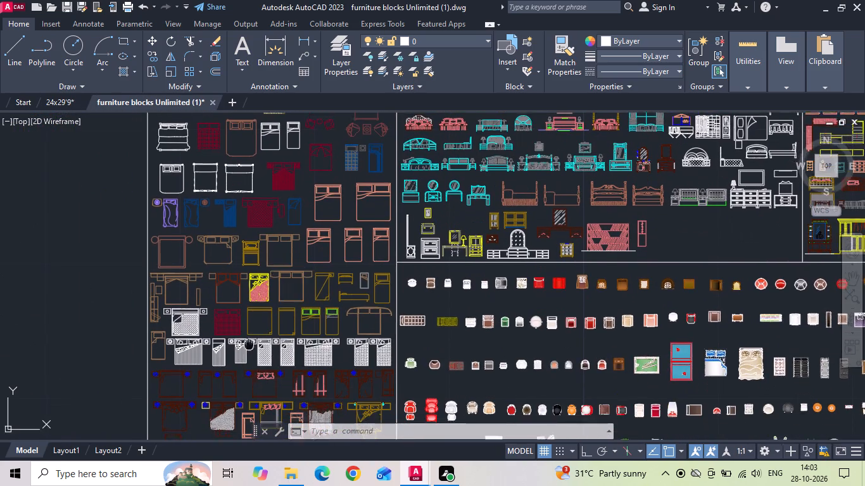
middle_drag(246, 312, 246, 159)
middle_drag(244, 323, 242, 206)
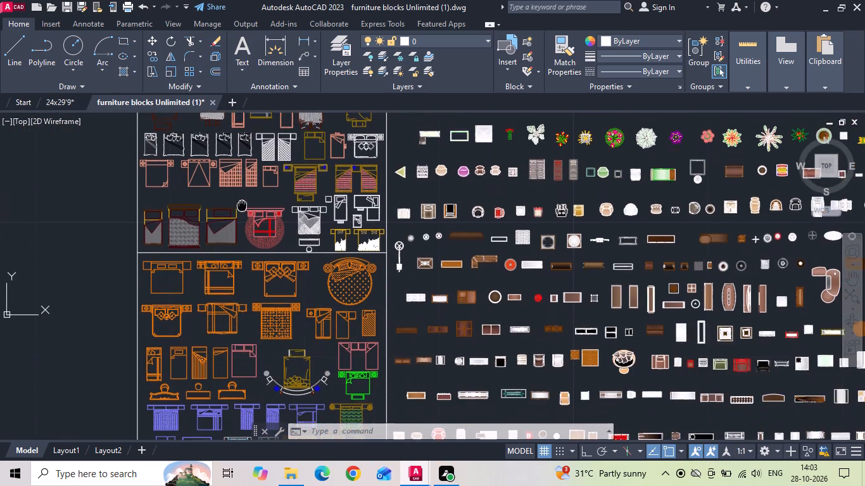
scroll(256, 283, down, 1)
middle_drag(257, 365, 268, 194)
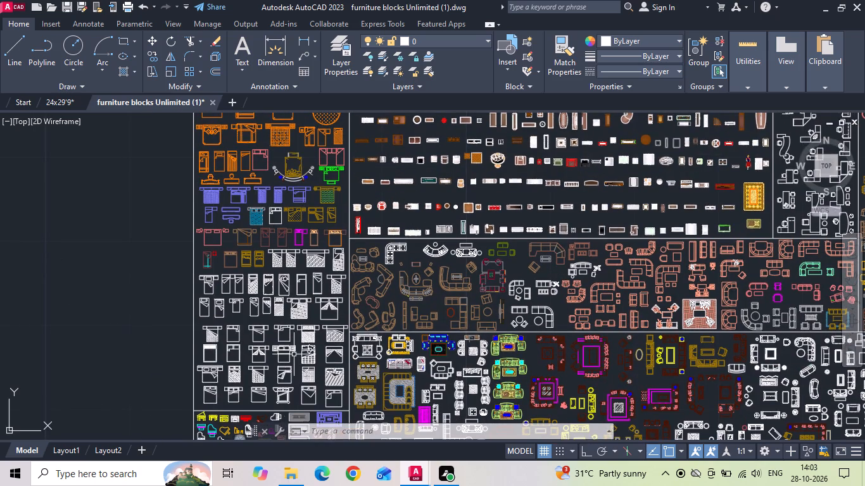
middle_drag(277, 333, 241, 238)
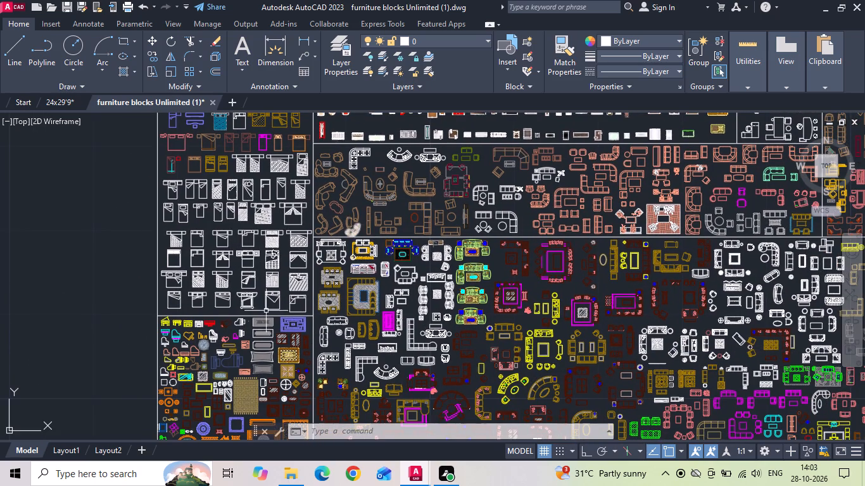
Look through the sofa sets in the furniture blocks drawing and locate the section of coloured top-view furniture above them.
scroll(222, 358, up, 3)
scroll(213, 345, down, 3)
scroll(365, 308, up, 3)
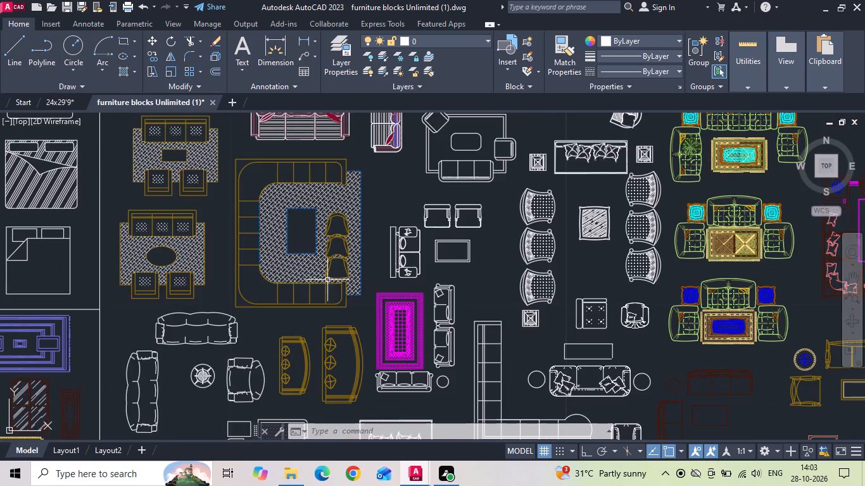
scroll(240, 266, down, 2)
middle_drag(428, 174, 414, 297)
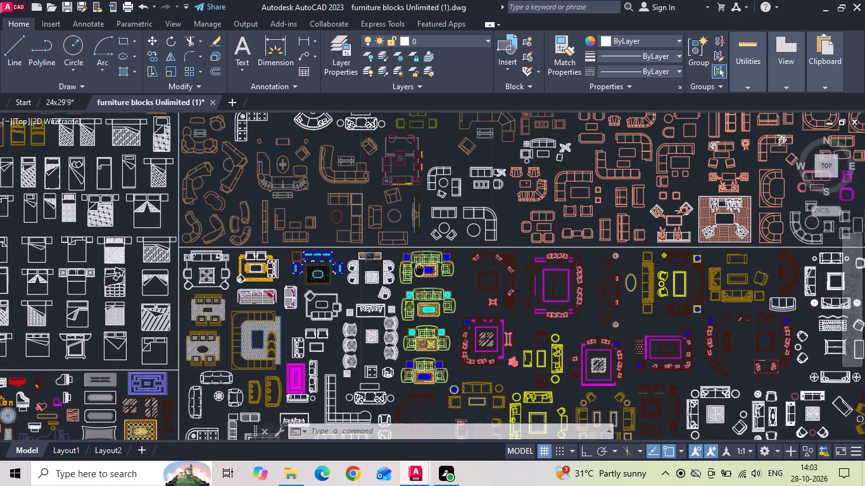
middle_drag(414, 297, 389, 396)
scroll(455, 206, up, 2)
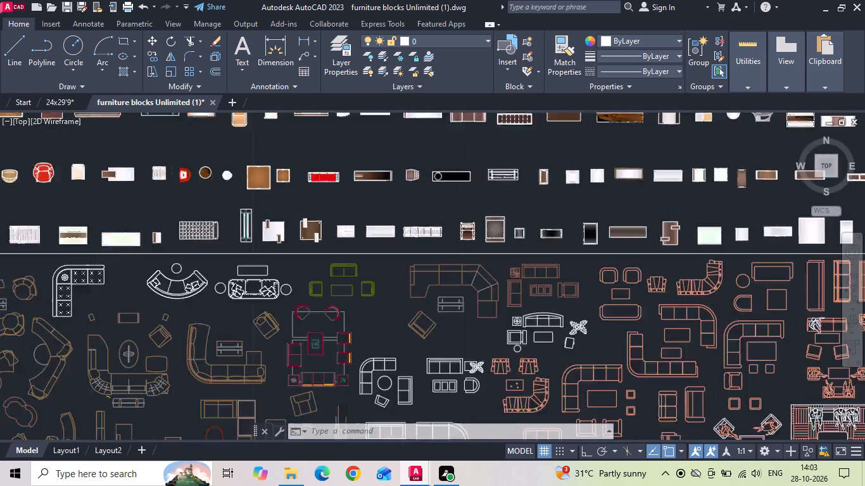
middle_drag(289, 260, 560, 318)
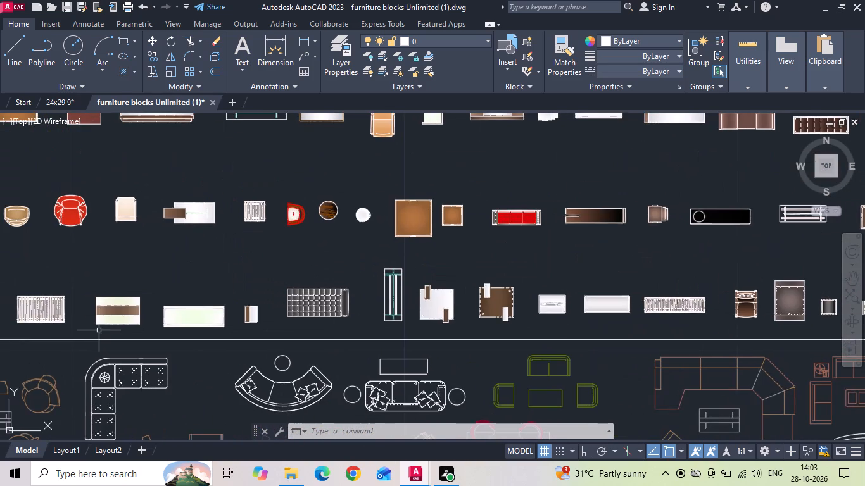
middle_drag(98, 330, 246, 380)
scroll(204, 385, down, 4)
scroll(201, 202, up, 3)
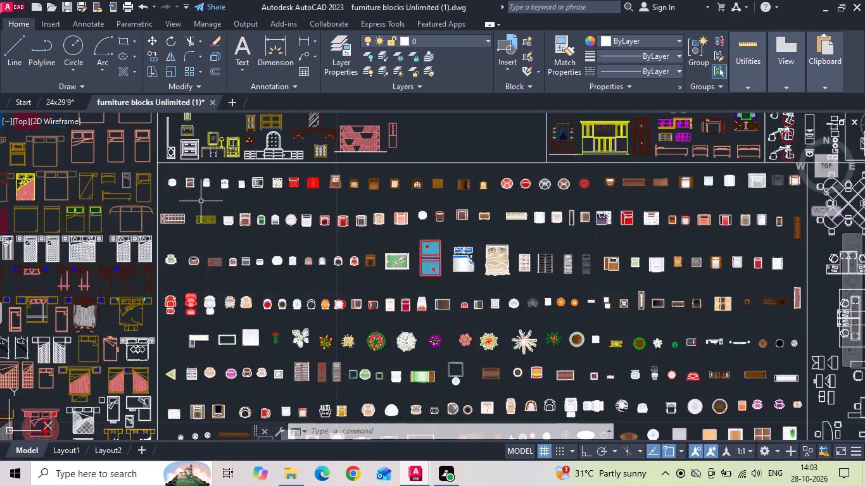
Examine the upper rows of coloured furniture blocks, covering the armchairs, stools, loungers and double beds, for pieces matching the reference plan.
scroll(197, 161, up, 3)
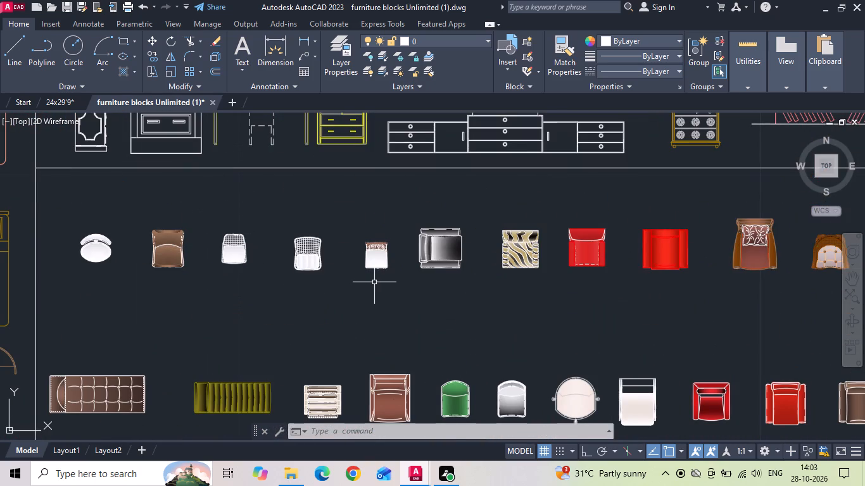
middle_drag(528, 310, 214, 304)
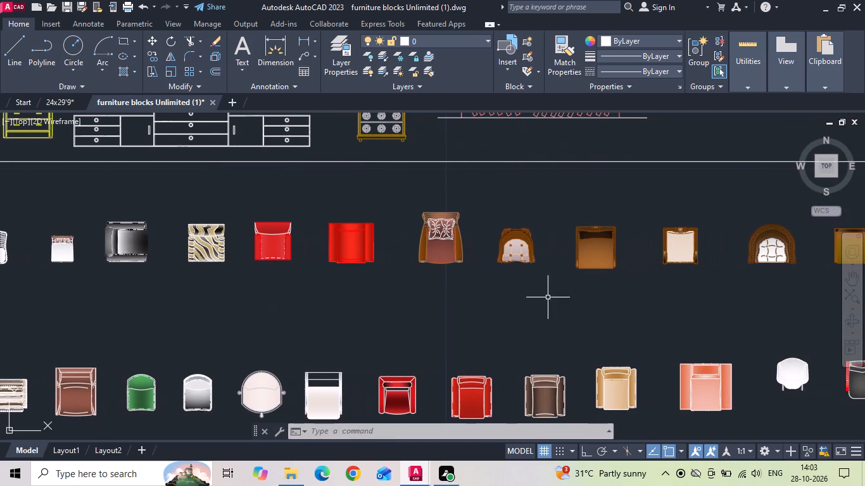
middle_drag(580, 303, 149, 296)
middle_drag(565, 301, 555, 299)
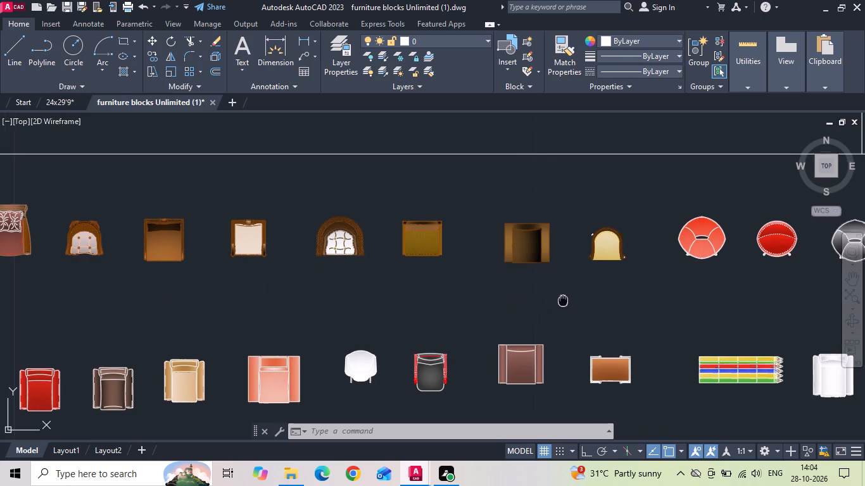
middle_drag(555, 299, 249, 261)
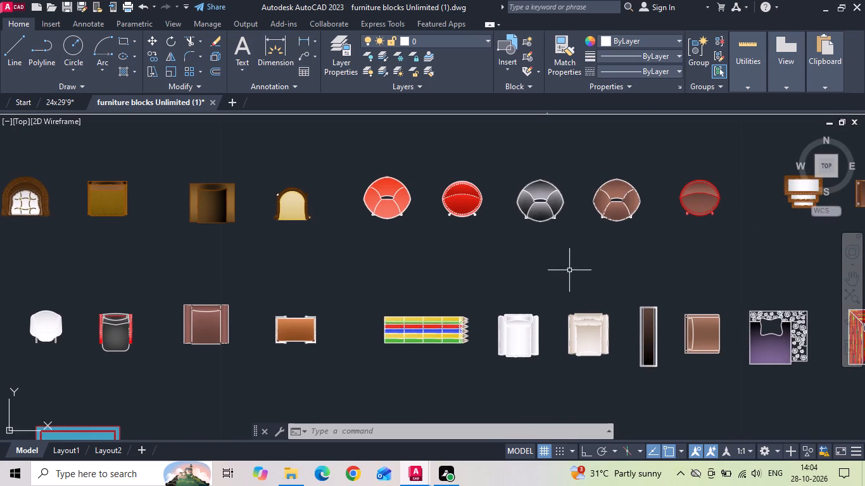
middle_drag(569, 270, 237, 264)
middle_drag(553, 259, 298, 239)
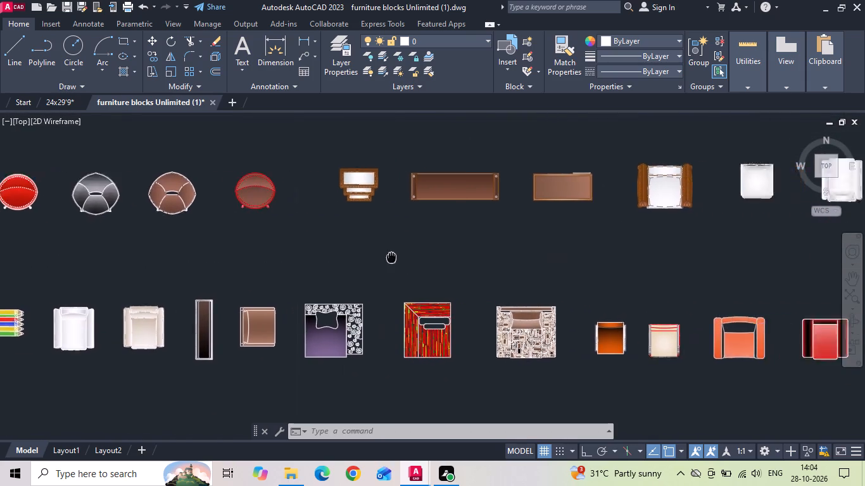
middle_drag(298, 239, 216, 232)
scroll(269, 311, up, 3)
scroll(206, 304, down, 2)
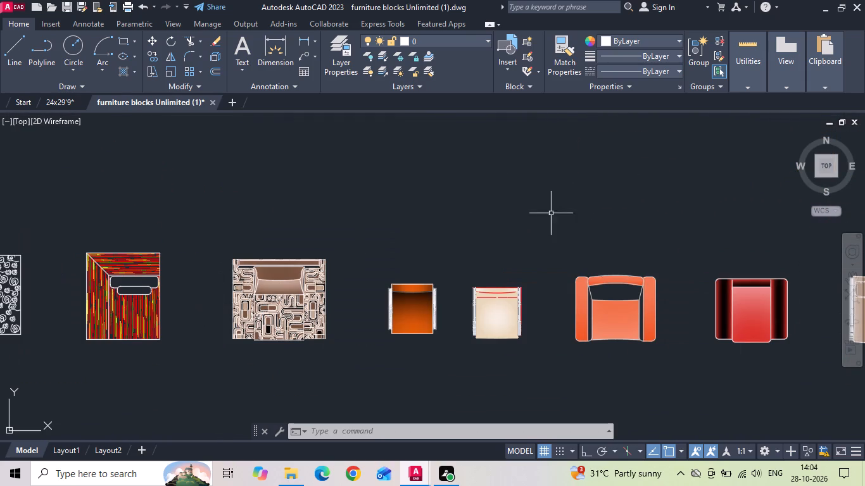
scroll(317, 251, down, 2)
scroll(529, 178, up, 2)
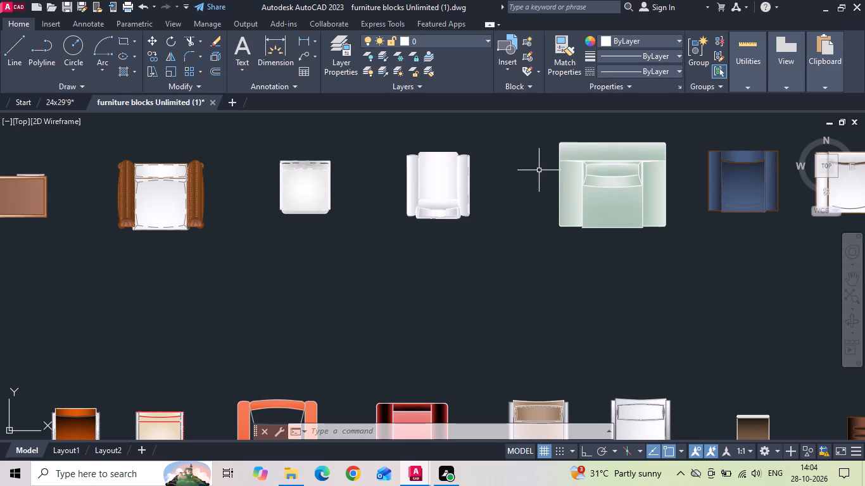
scroll(512, 170, down, 2)
scroll(558, 333, up, 3)
scroll(553, 325, down, 1)
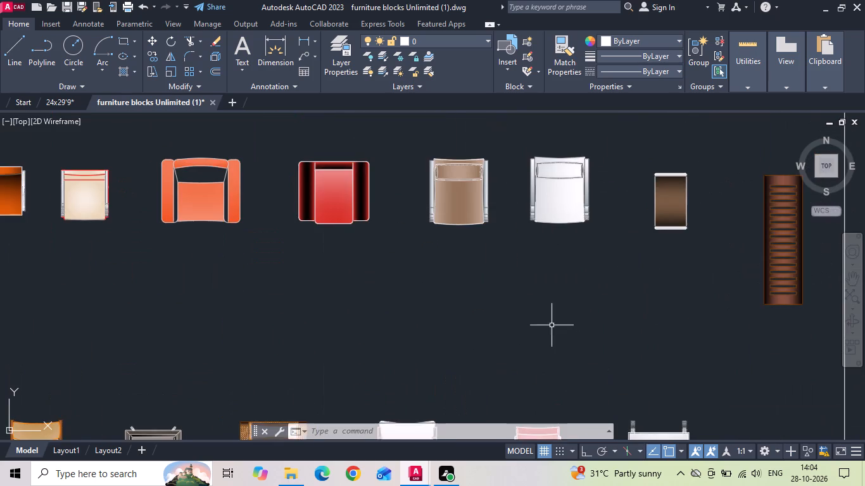
middle_drag(496, 365, 604, 242)
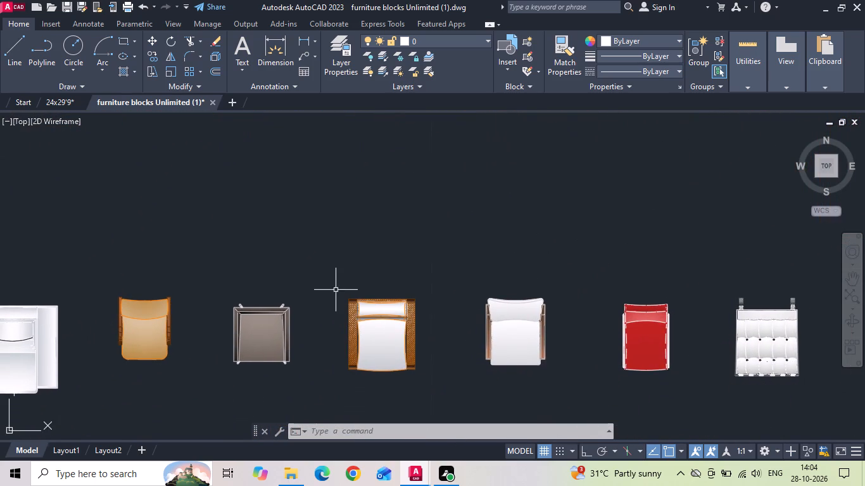
middle_drag(343, 279, 532, 239)
middle_drag(162, 247, 537, 214)
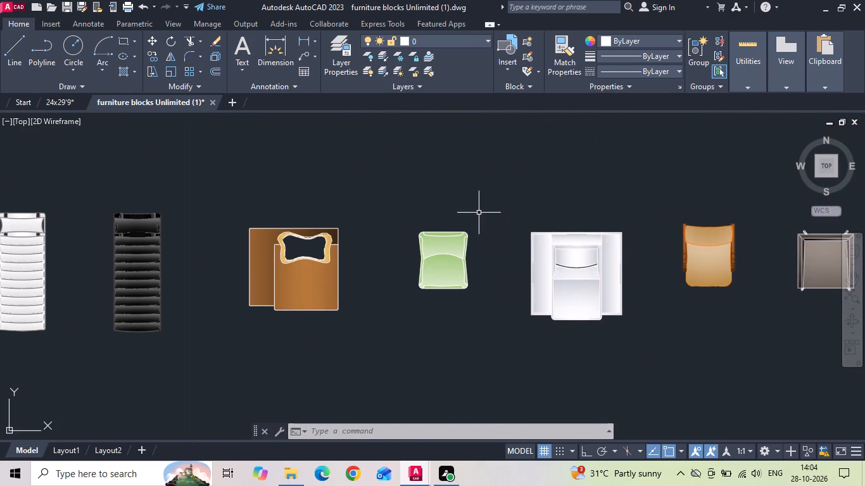
middle_drag(248, 218, 654, 216)
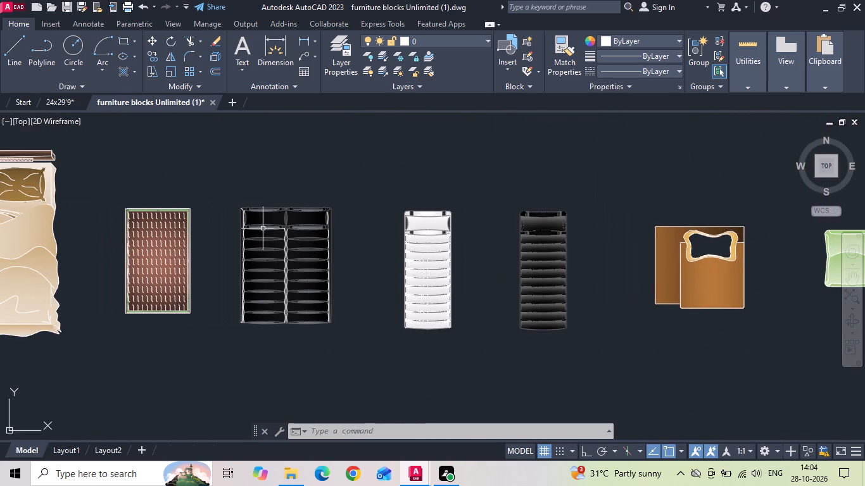
middle_drag(201, 204, 575, 196)
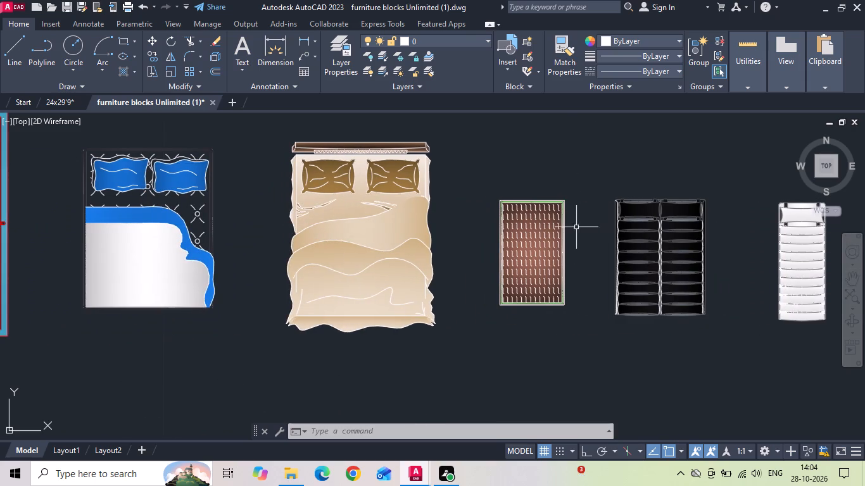
scroll(419, 304, down, 1)
middle_drag(210, 211, 570, 192)
middle_drag(205, 333, 270, 243)
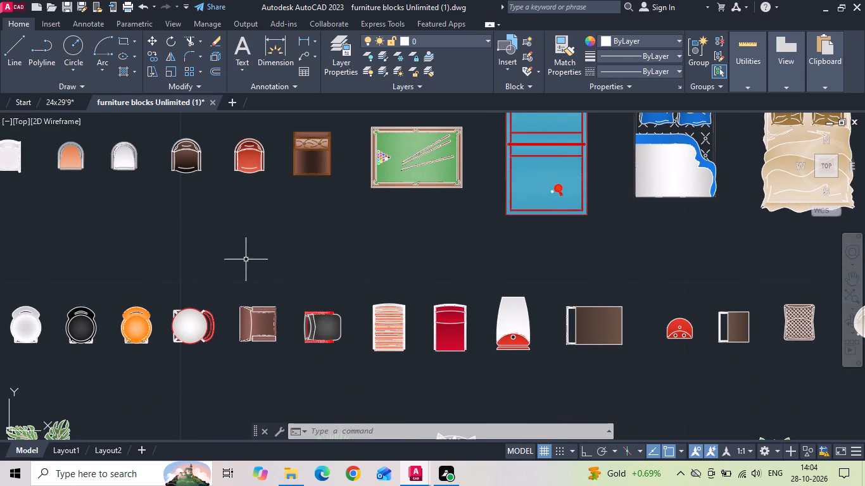
Examine the lower rows of coloured furniture blocks, covering chairs, plants, tables, benches and cabinets, for pieces matching the reference plan.
middle_drag(196, 263, 510, 227)
middle_drag(169, 294, 374, 190)
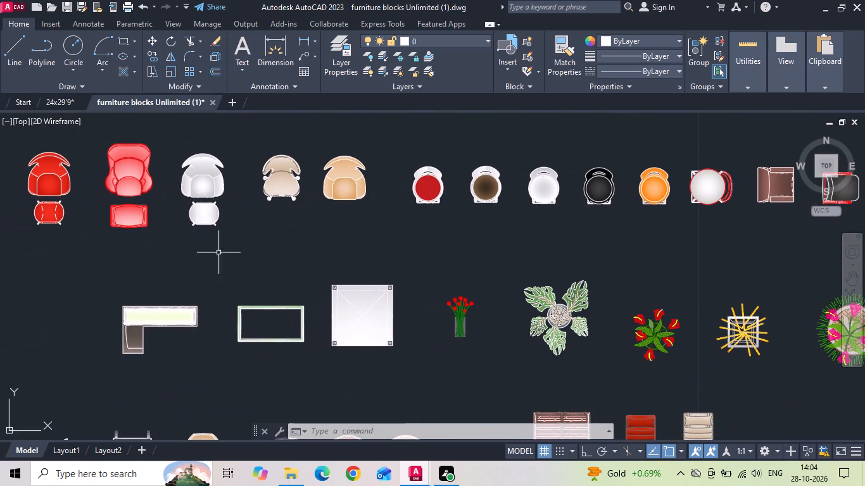
middle_drag(141, 278, 307, 200)
middle_drag(311, 352, 214, 247)
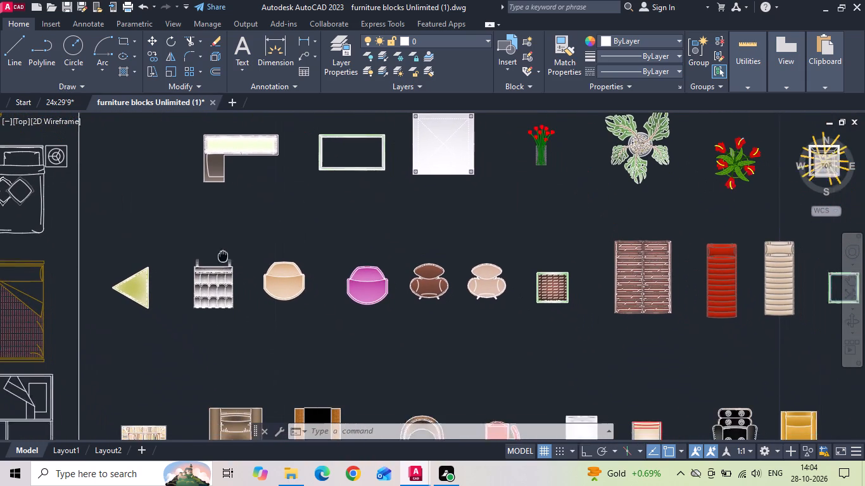
middle_drag(236, 295, 220, 163)
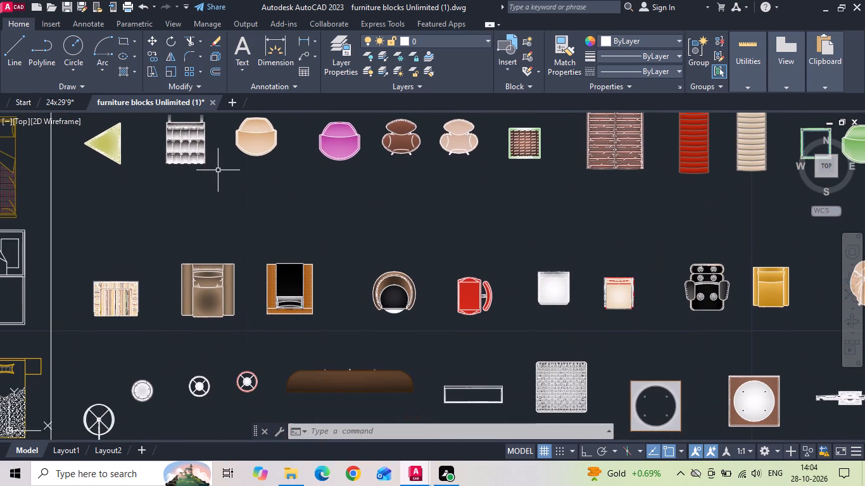
middle_drag(258, 333, 258, 196)
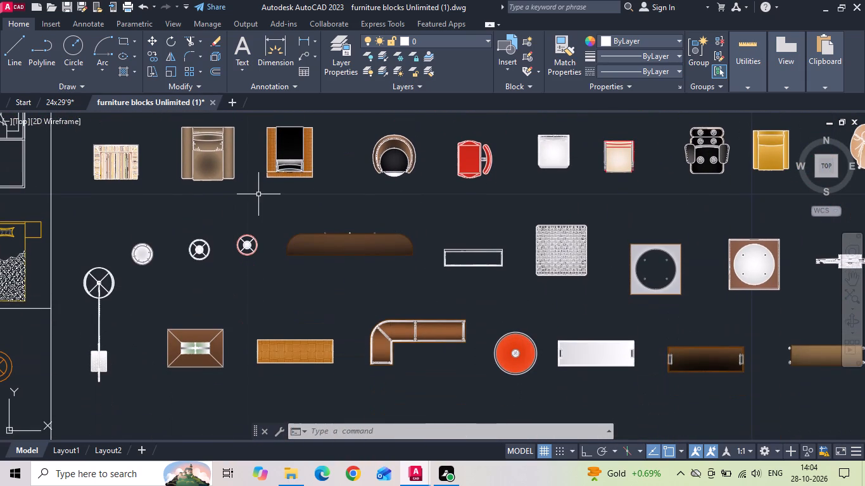
middle_drag(256, 306, 193, 237)
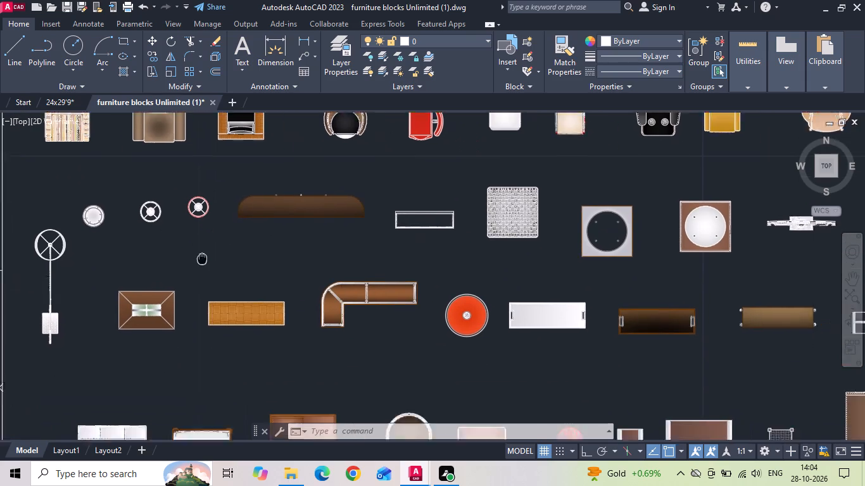
middle_drag(193, 237, 184, 207)
middle_drag(198, 340, 199, 214)
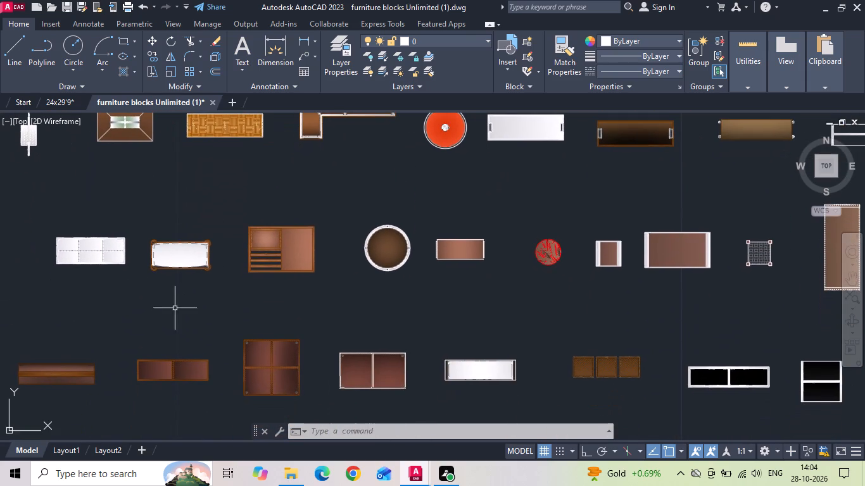
middle_drag(169, 318, 233, 201)
middle_drag(218, 319, 245, 194)
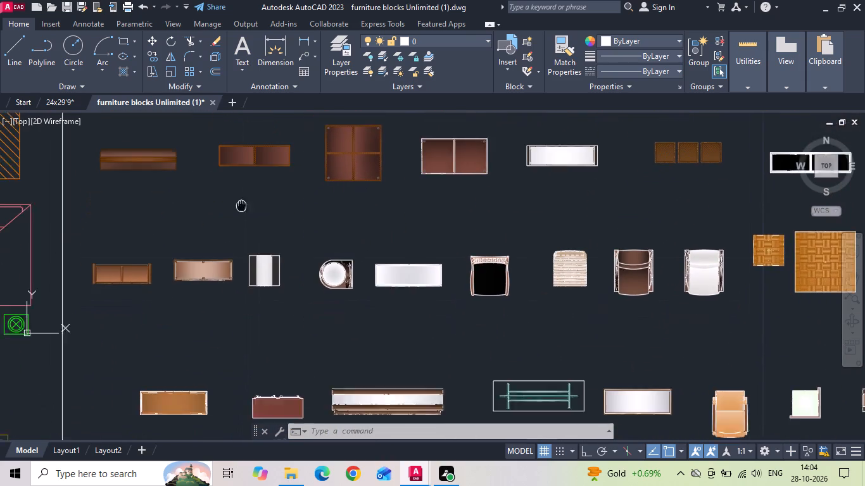
middle_drag(245, 194, 246, 188)
scroll(336, 333, up, 2)
scroll(261, 259, down, 2)
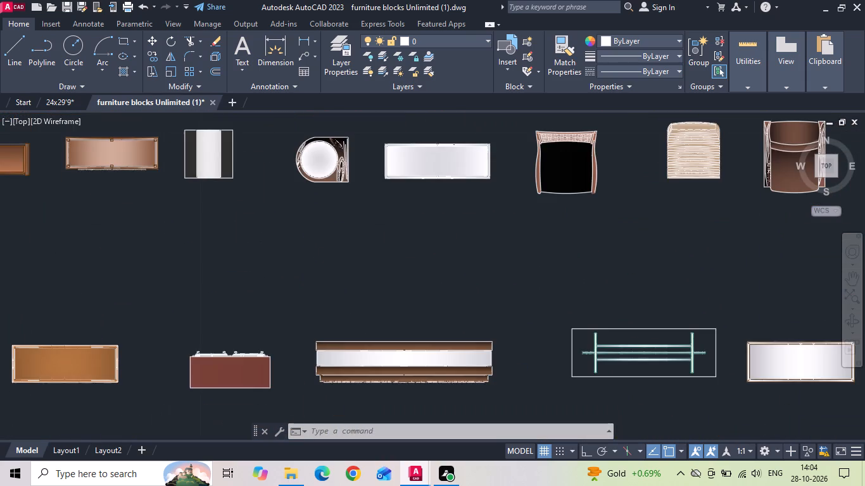
scroll(260, 257, down, 2)
scroll(270, 376, up, 3)
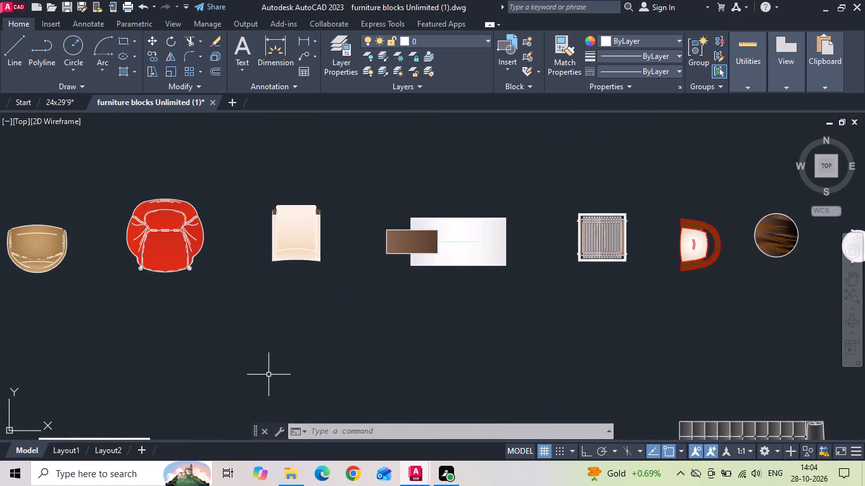
scroll(136, 313, down, 2)
middle_drag(535, 318, 397, 315)
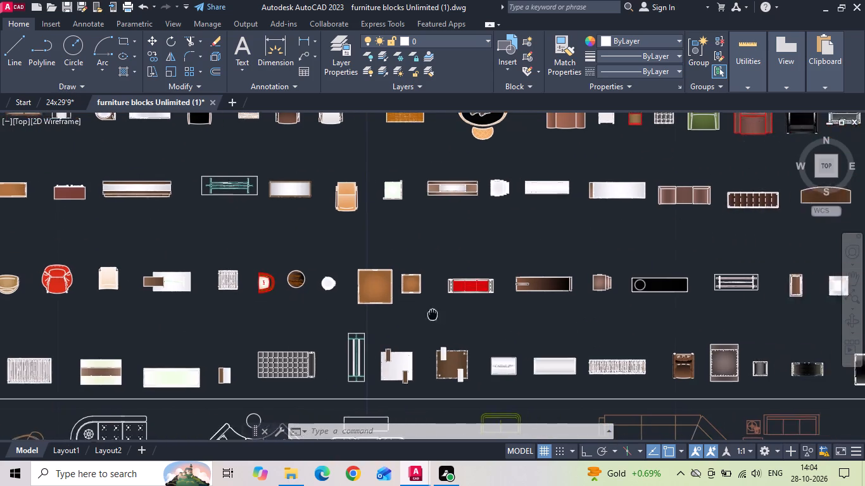
middle_drag(397, 315, 279, 296)
middle_drag(577, 247, 320, 251)
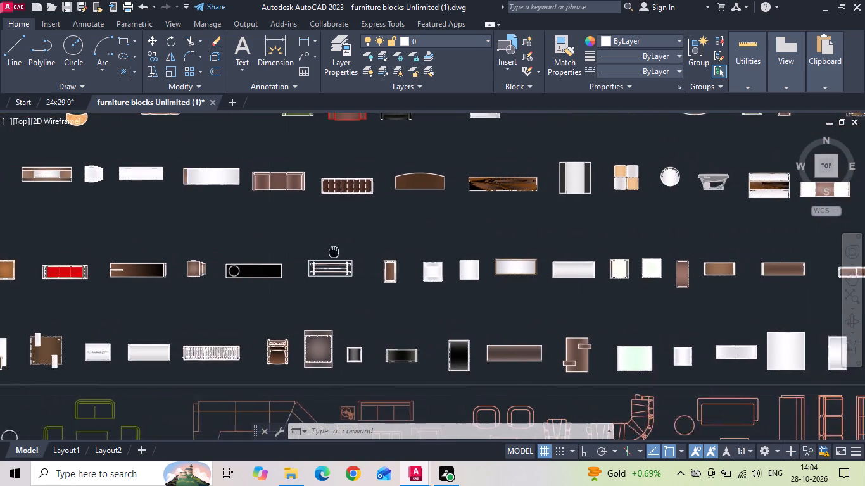
middle_drag(320, 251, 291, 251)
scroll(262, 252, down, 2)
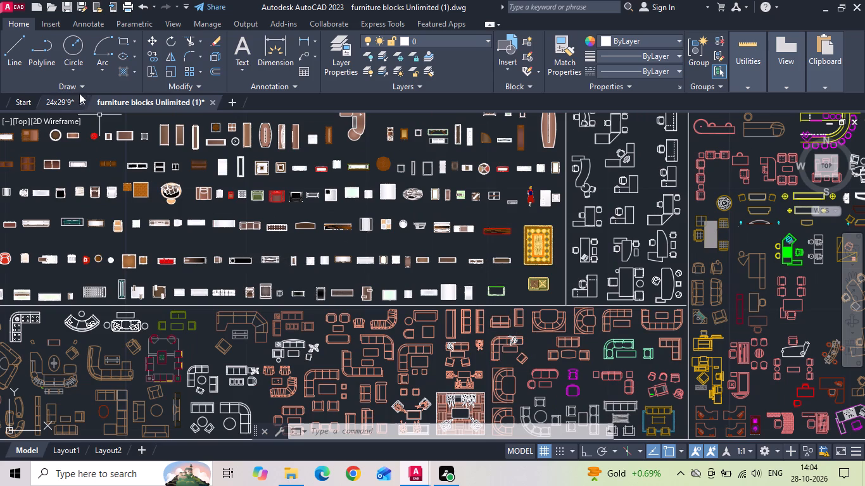
Compare the hall and kitchen furniture in the 24x29'9 reference plan with the coloured tables and rugs in the furniture blocks drawing.
click(59, 103)
scroll(263, 409, up, 2)
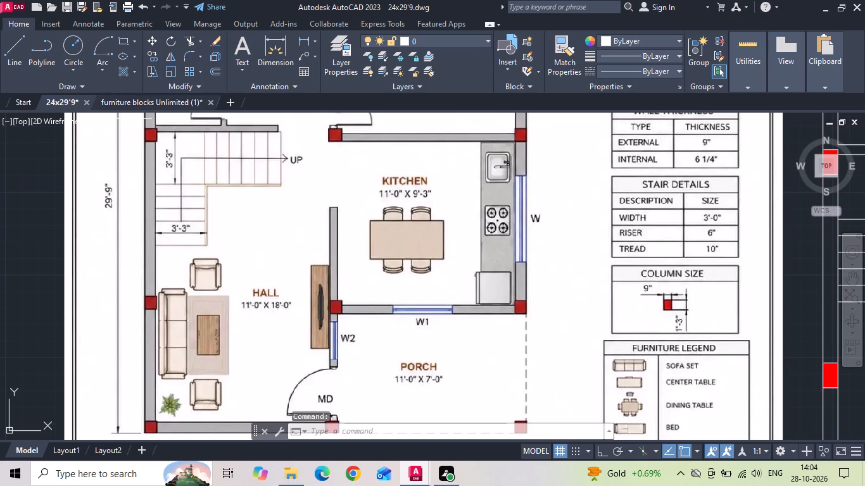
click(170, 99)
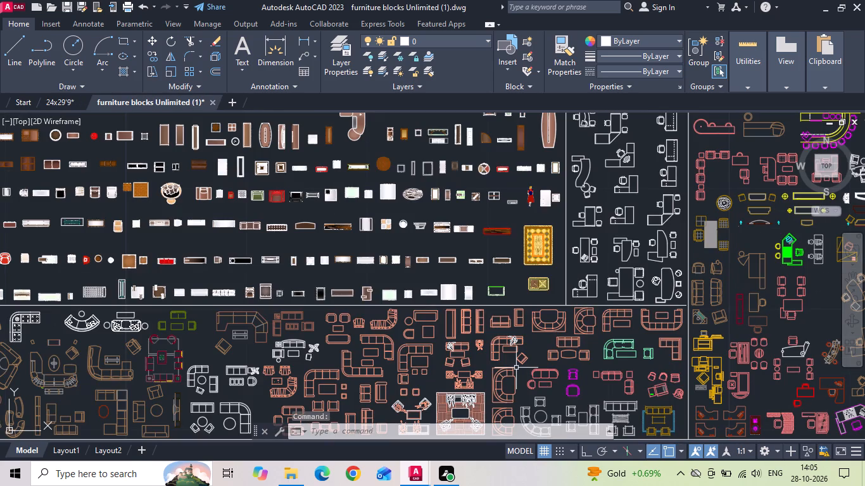
scroll(529, 214, up, 3)
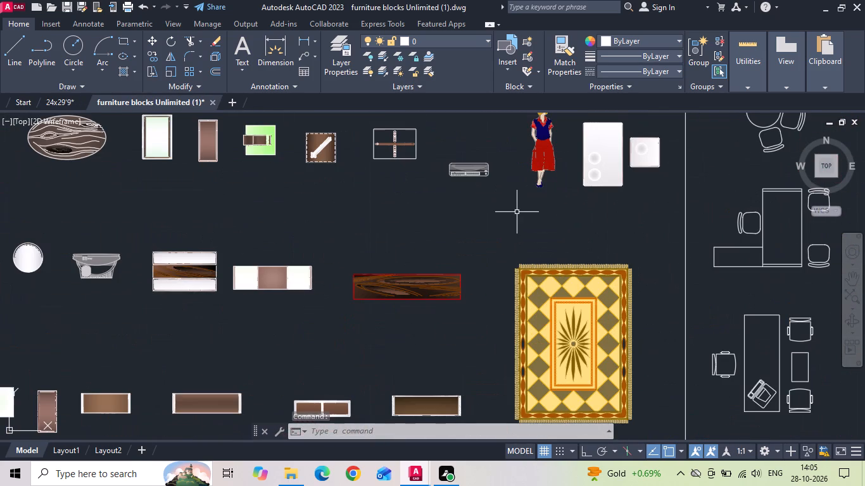
scroll(445, 268, down, 3)
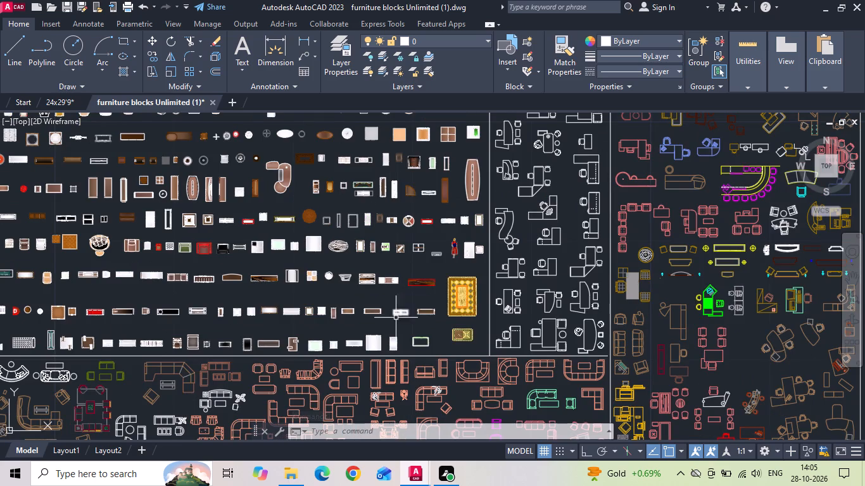
click(63, 103)
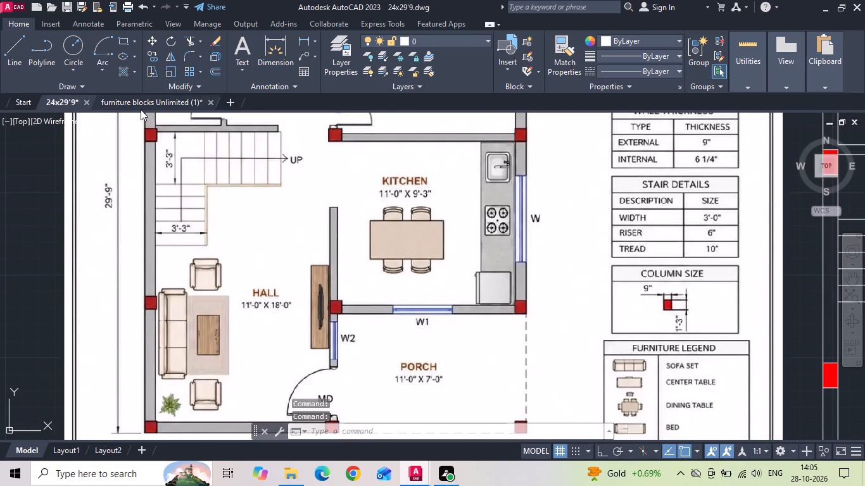
In the furniture blocks drawing, select the two adjacent rectangular dining tables with four chairs each.
click(141, 109)
scroll(397, 231, down, 3)
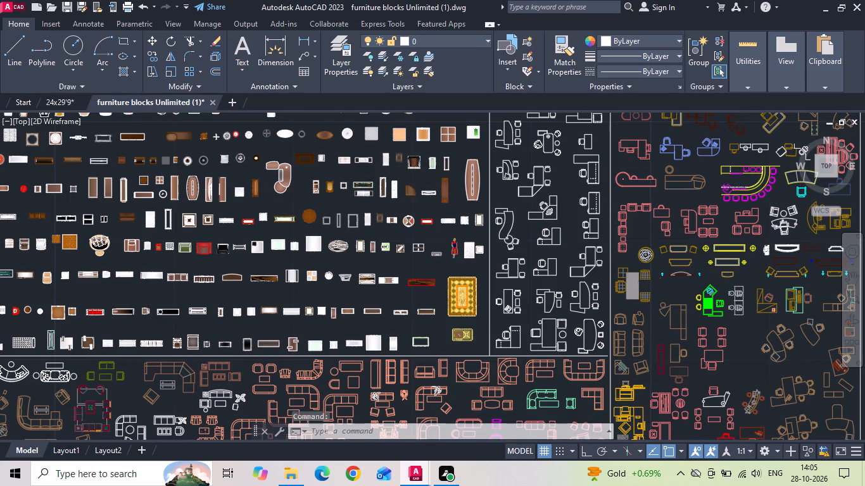
scroll(397, 251, down, 1)
middle_drag(427, 189, 434, 297)
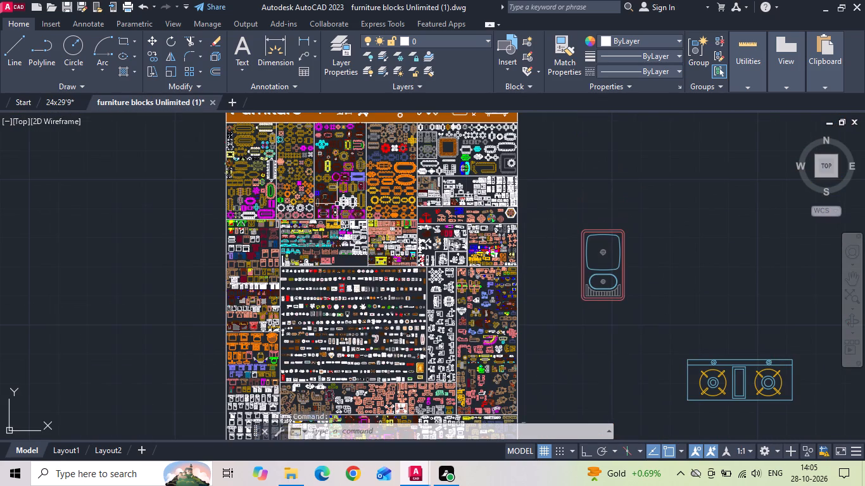
scroll(323, 135, up, 4)
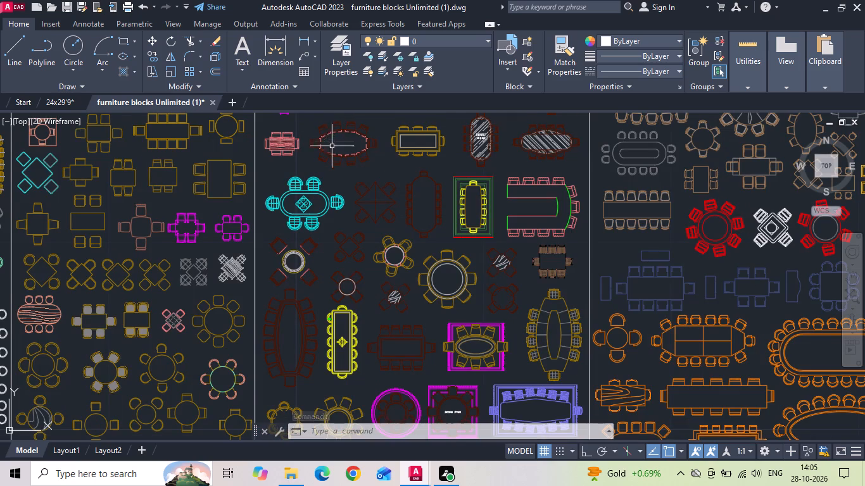
middle_drag(332, 151, 336, 269)
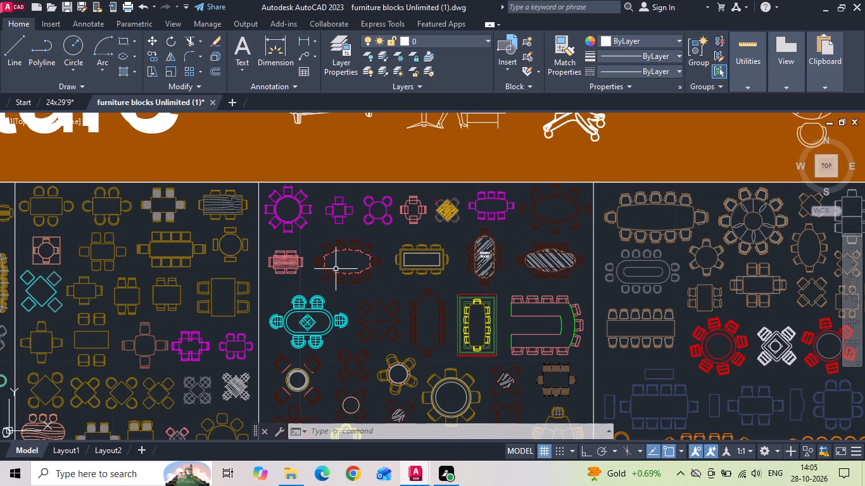
middle_click(127, 292)
scroll(127, 292, up, 2)
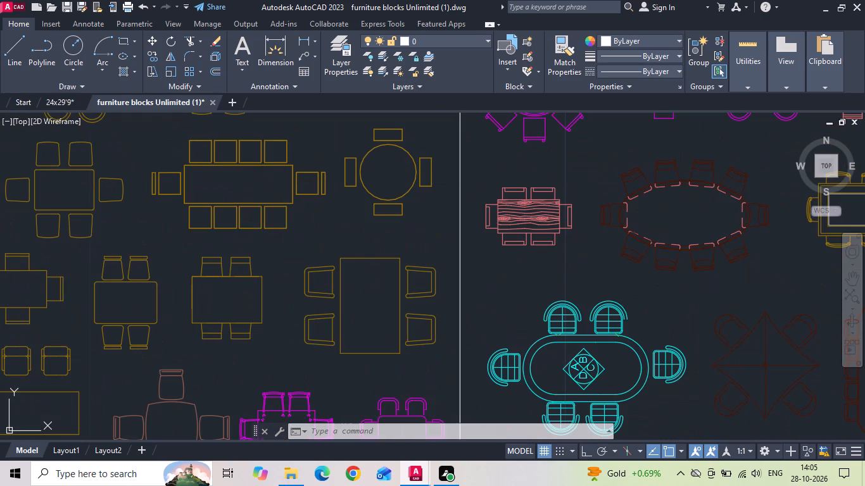
middle_drag(113, 330, 270, 299)
drag(388, 270, 360, 267)
click(267, 267)
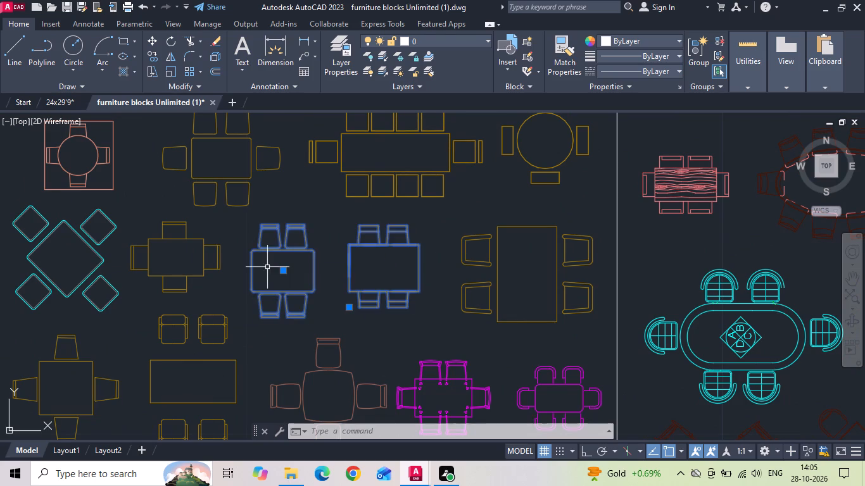
Add the white sofa set with rug, centre table and two armchairs to the selection and copy all the selected blocks.
scroll(372, 225, down, 2)
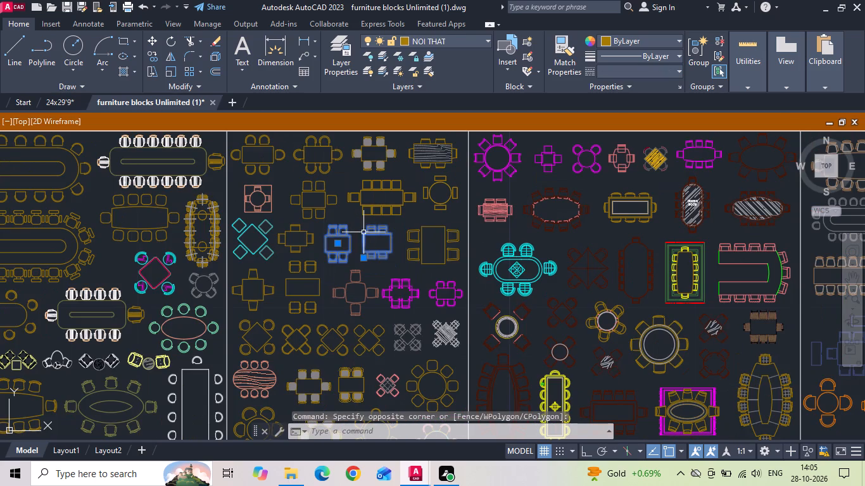
scroll(362, 232, down, 1)
scroll(310, 217, down, 2)
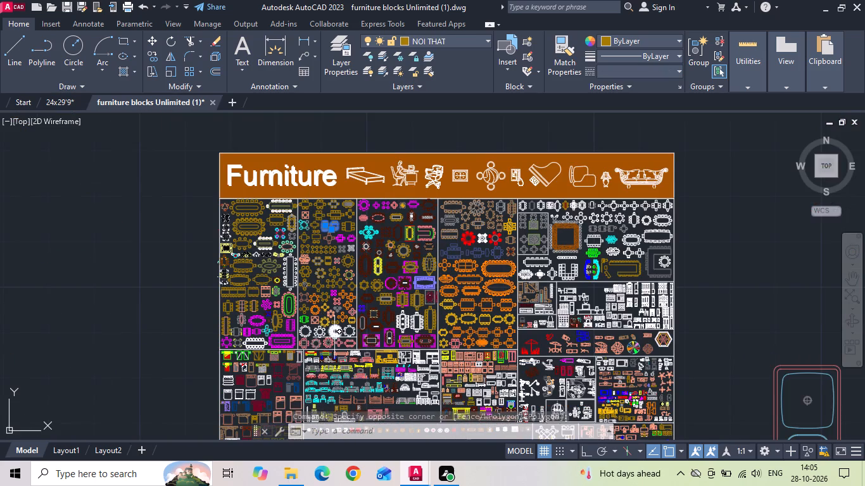
middle_drag(327, 333, 311, 194)
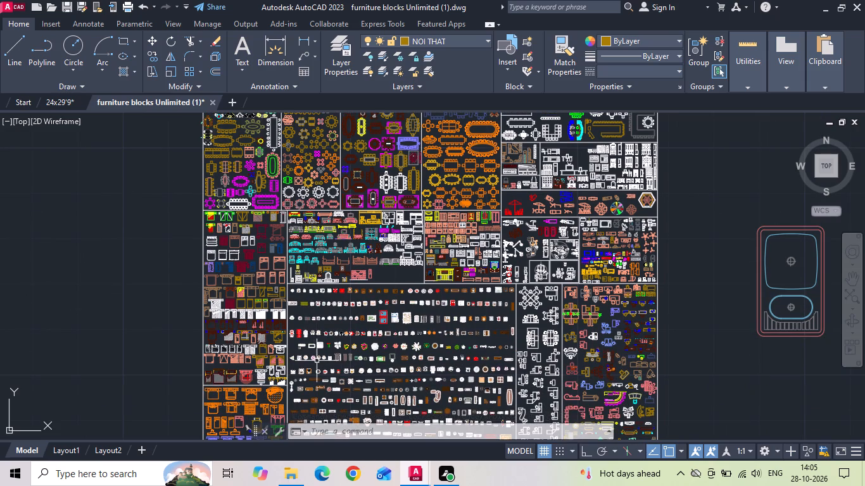
middle_drag(313, 354, 310, 250)
scroll(317, 402, up, 3)
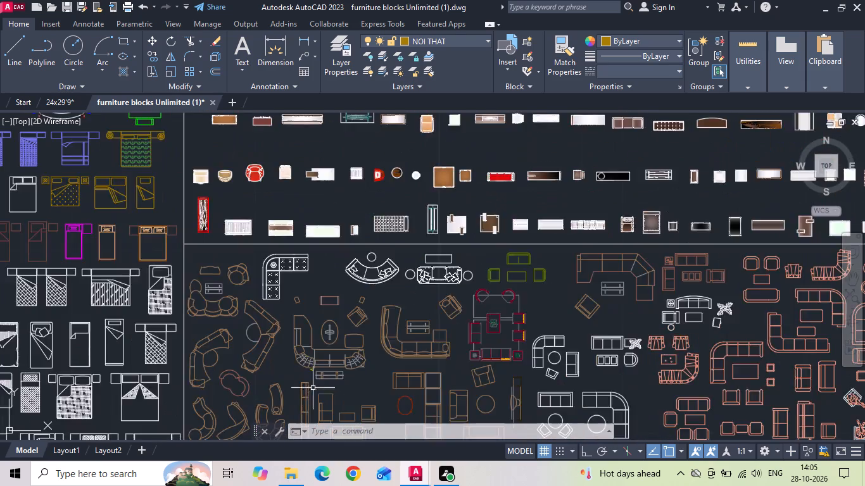
scroll(313, 388, up, 1)
scroll(284, 231, down, 1)
middle_drag(320, 329, 322, 330)
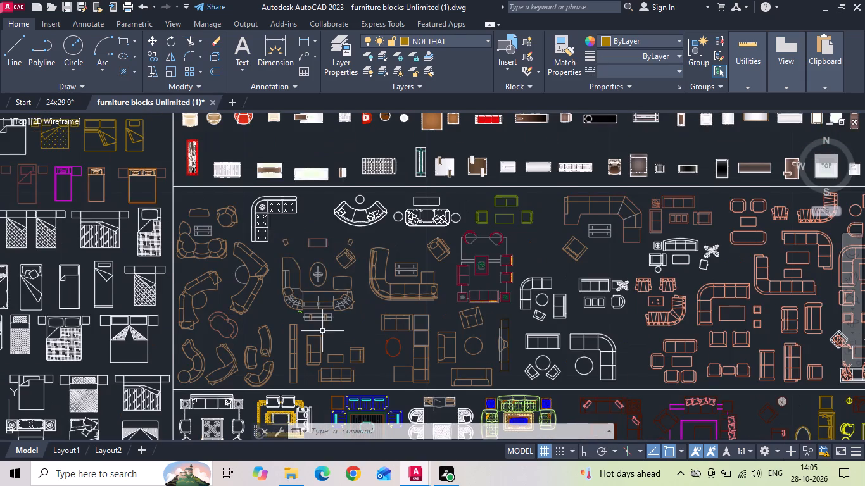
middle_drag(322, 330, 264, 248)
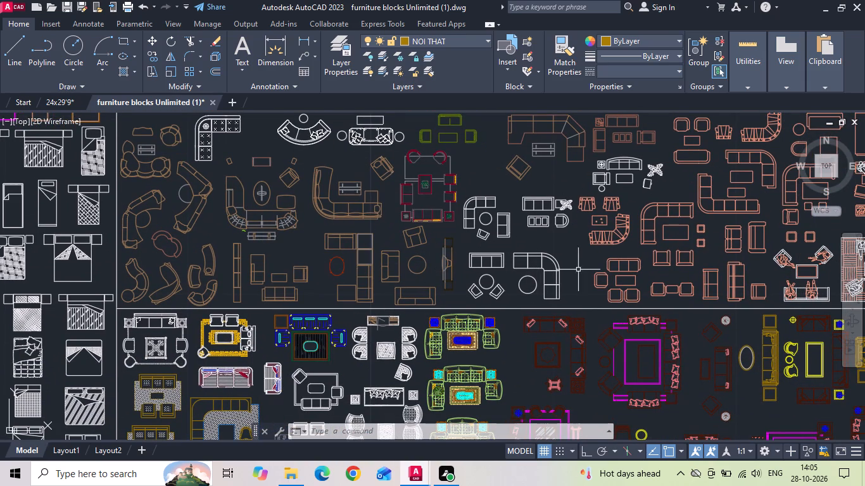
middle_drag(578, 284, 315, 342)
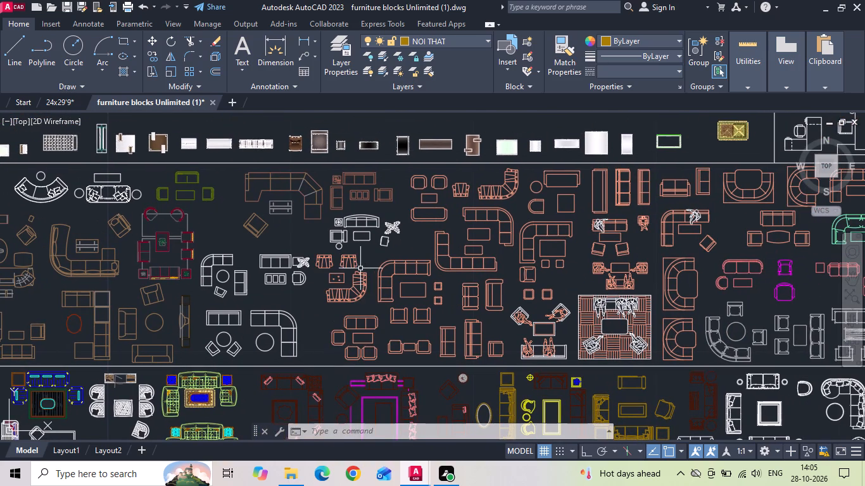
scroll(362, 268, down, 1)
scroll(101, 392, up, 2)
middle_drag(103, 373, 229, 278)
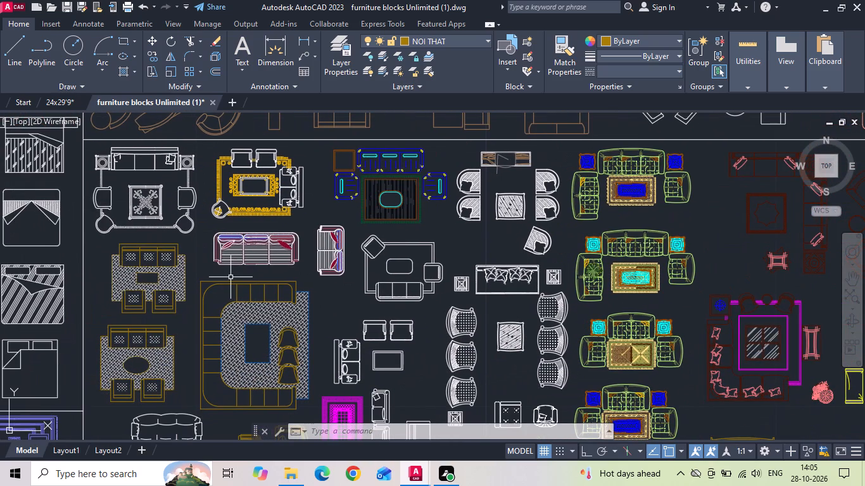
click(397, 245)
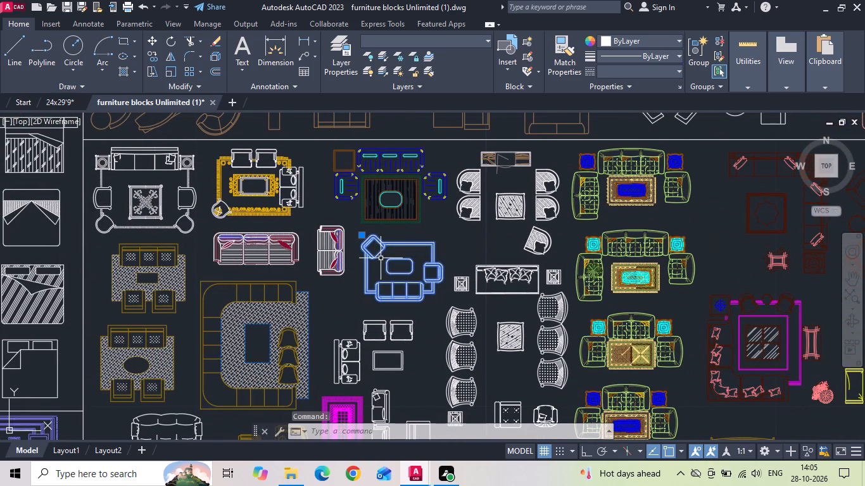
middle_drag(363, 295, 329, 189)
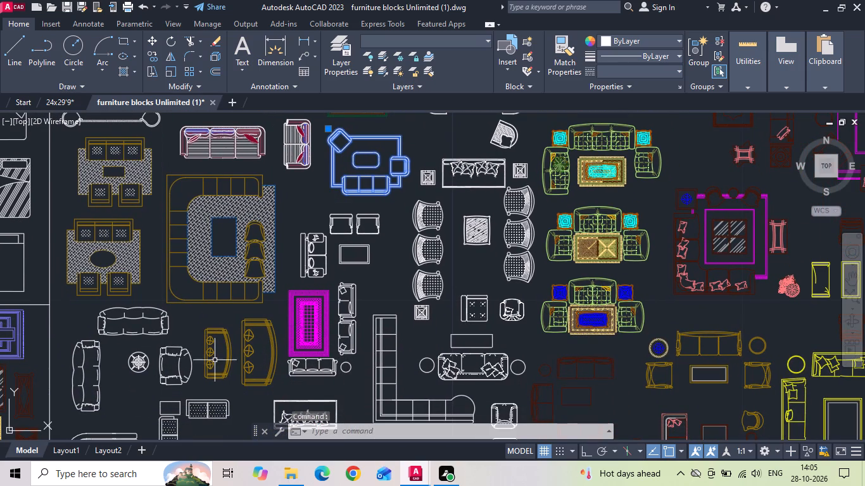
scroll(246, 257, down, 1)
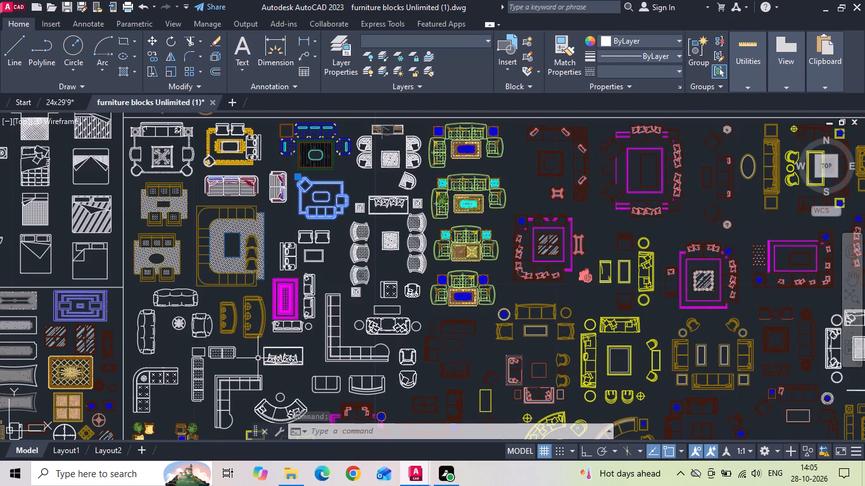
ctrl+click(258, 359)
key(ctrl+c)
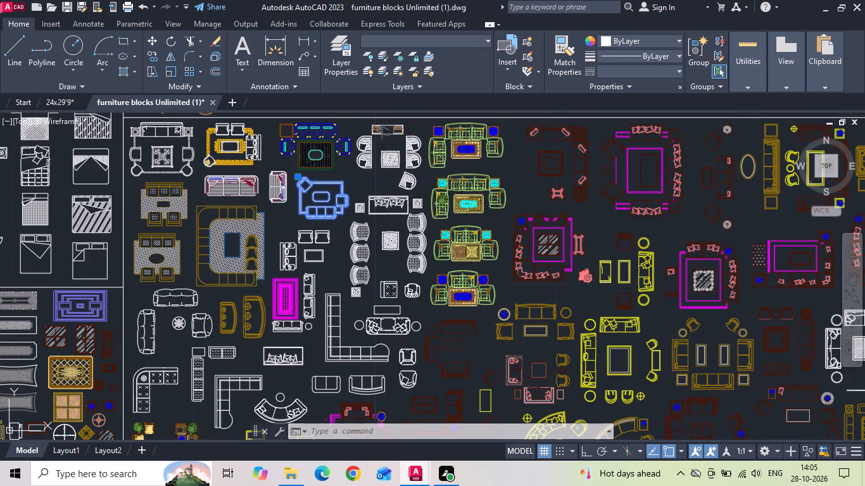
Paste the copied dining and sofa blocks into the 24x29'9 drawing, in the empty space beyond the bed block.
click(62, 104)
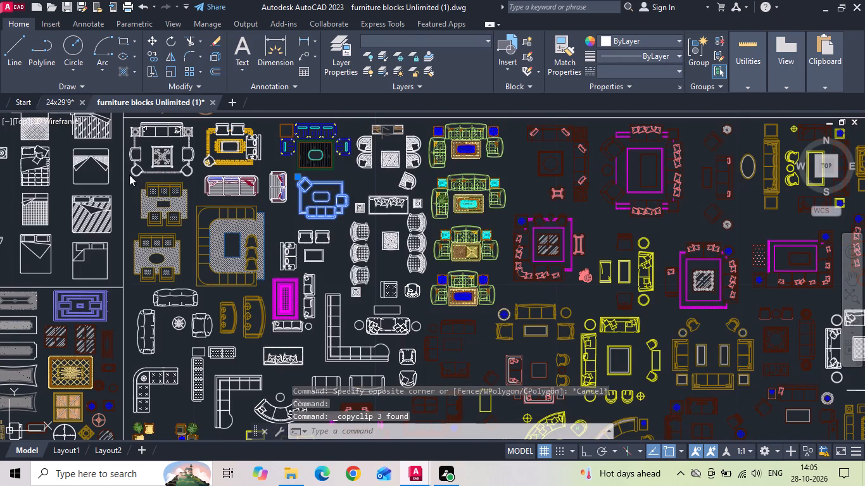
key(ctrl+v)
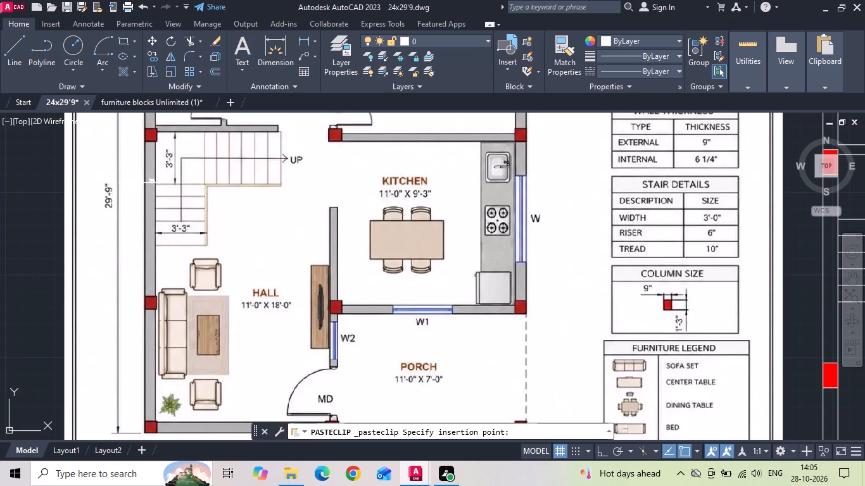
scroll(190, 235, down, 2)
middle_drag(603, 242, 275, 280)
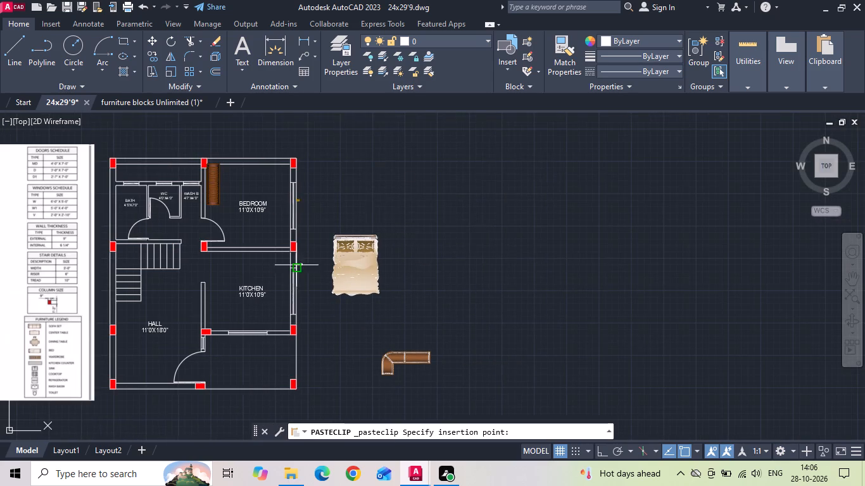
click(473, 232)
Scale the pasted dining and sofa blocks by a factor of 39.3701.
drag(451, 152, 470, 187)
click(510, 266)
right_click(509, 261)
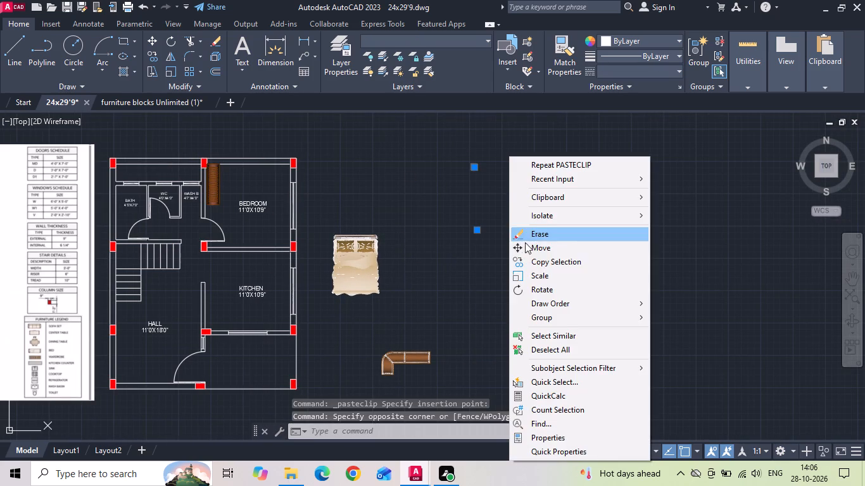
click(531, 277)
drag(479, 234, 477, 228)
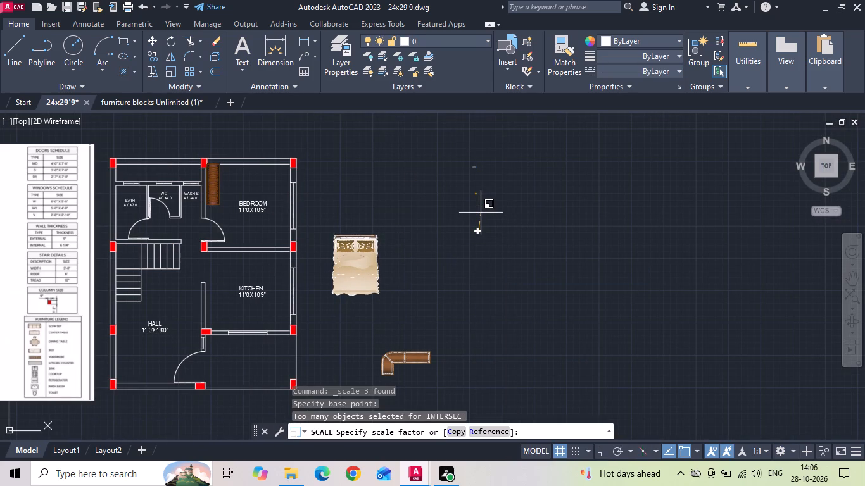
text(39)
text(.3701)
key(Return)
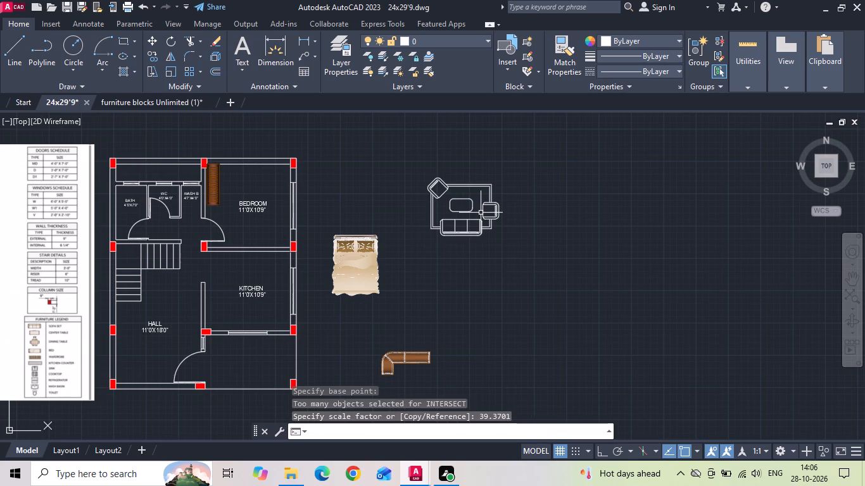
Move the two scaled dining sets to the floor plan so that one sits in the middle of the kitchen.
scroll(510, 260, down, 8)
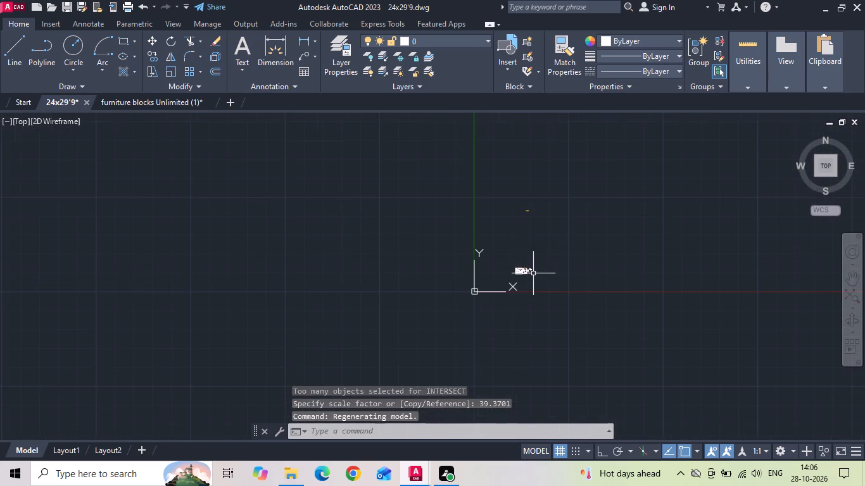
scroll(536, 209, up, 9)
drag(548, 225, 447, 314)
click(372, 349)
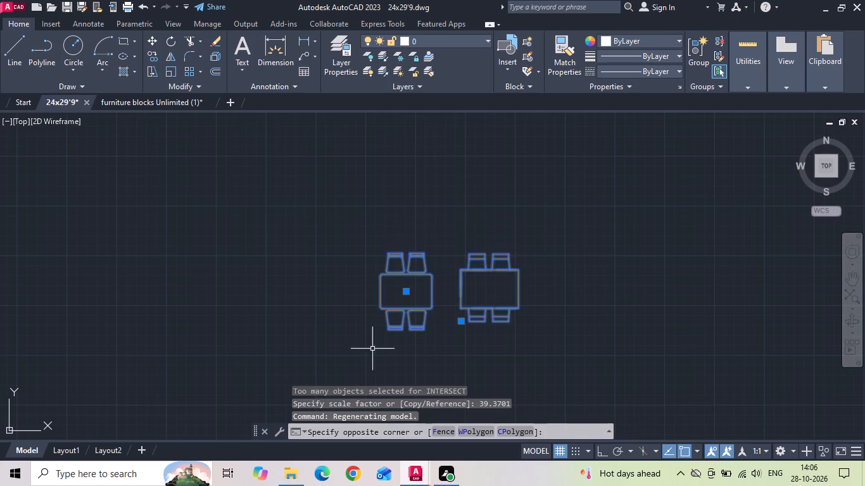
right_click(372, 323)
drag(408, 101, 408, 108)
scroll(412, 142, down, 3)
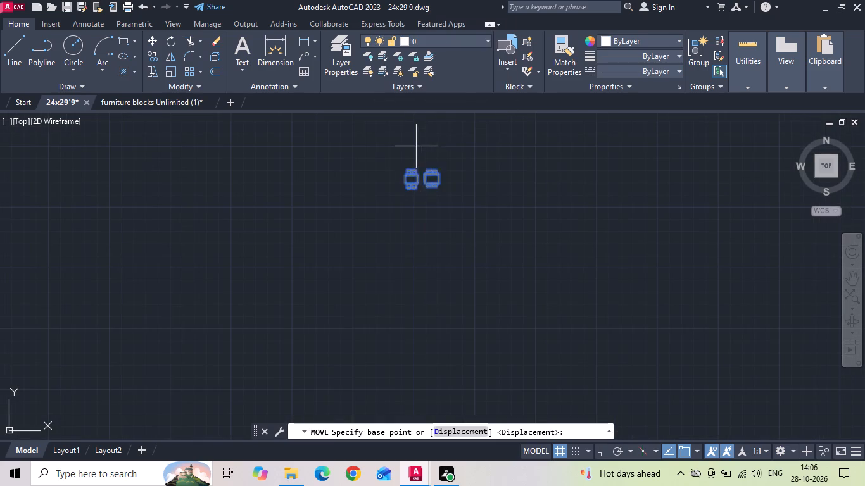
drag(425, 197, 401, 282)
scroll(420, 238, down, 2)
scroll(491, 168, down, 3)
scroll(457, 310, up, 3)
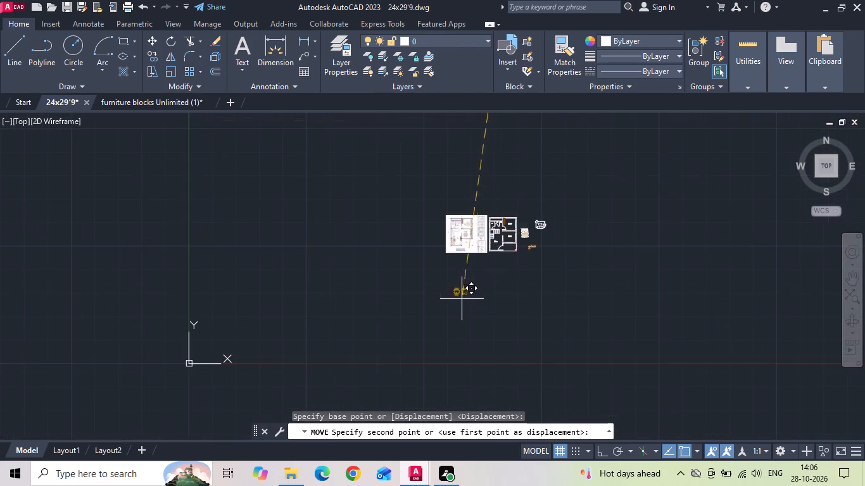
scroll(494, 215, up, 5)
middle_drag(377, 330, 294, 274)
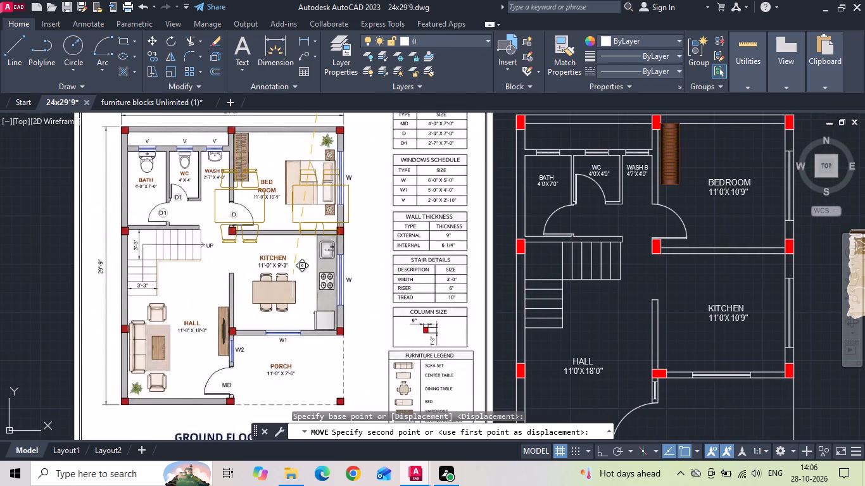
scroll(280, 325, up, 2)
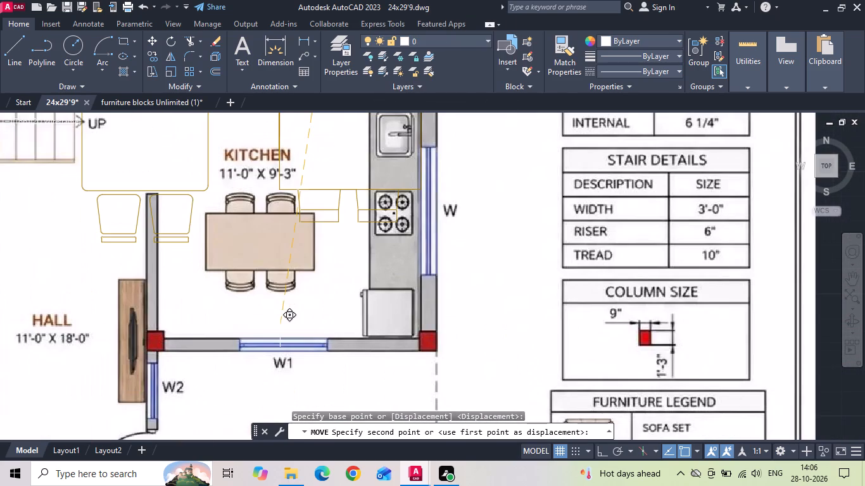
scroll(251, 319, down, 2)
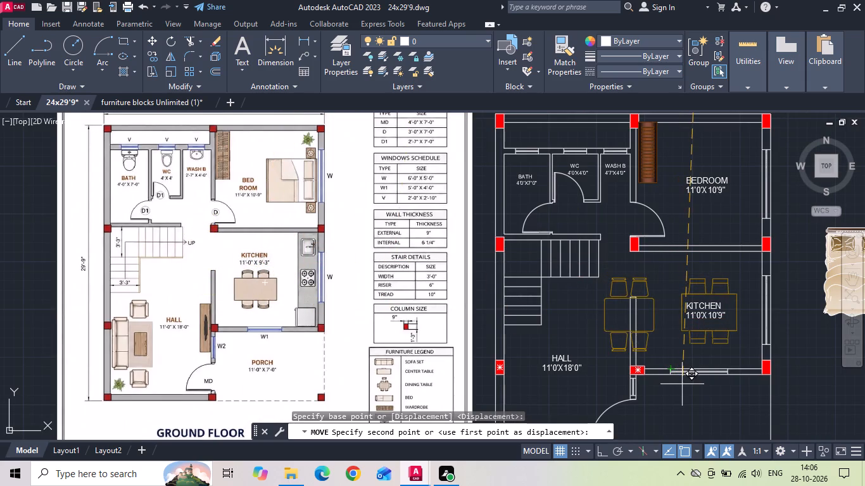
click(683, 383)
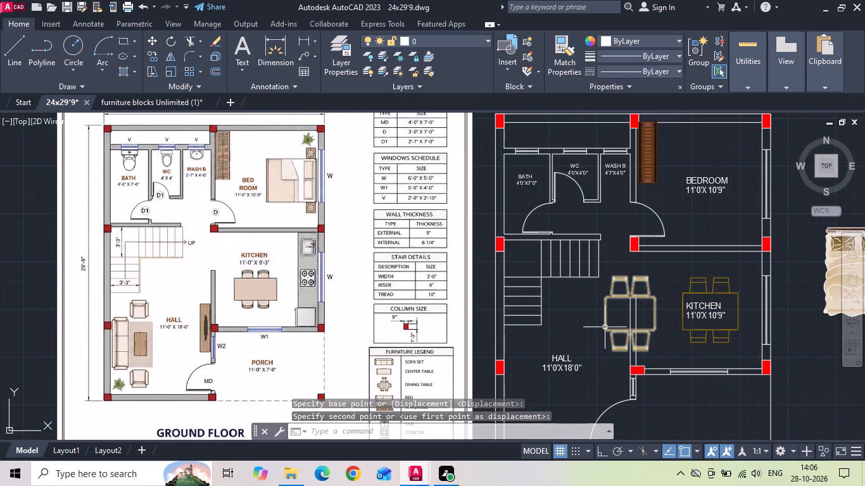
Erase the extra dining set that overlaps the wall between the hall and the kitchen.
click(606, 302)
key(Delete)
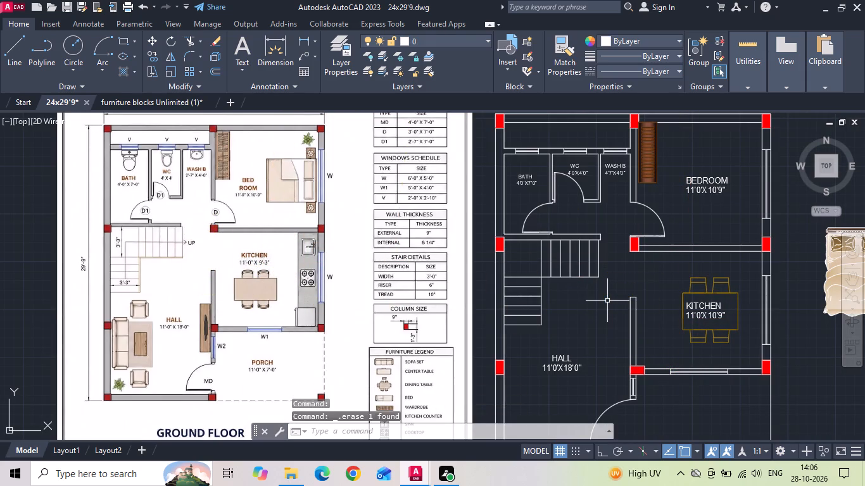
middle_drag(736, 361, 490, 312)
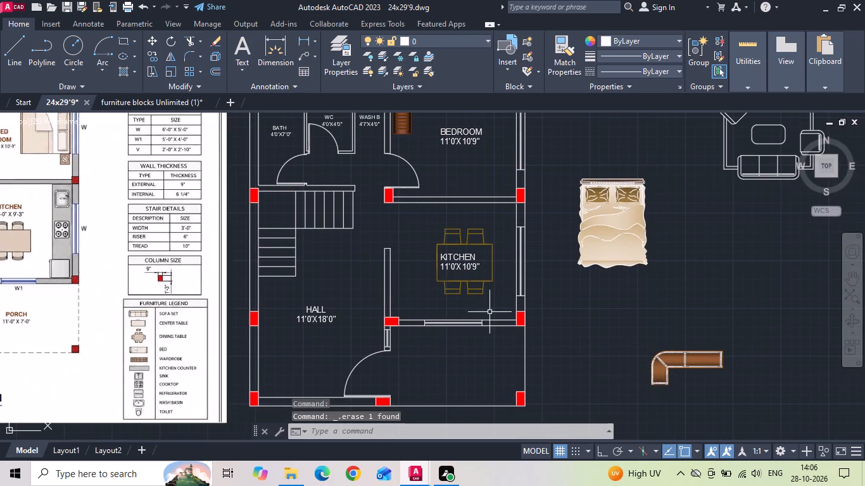
Scale down the dining set in the kitchen slightly, choosing the size by eye.
middle_drag(441, 254, 488, 258)
click(498, 239)
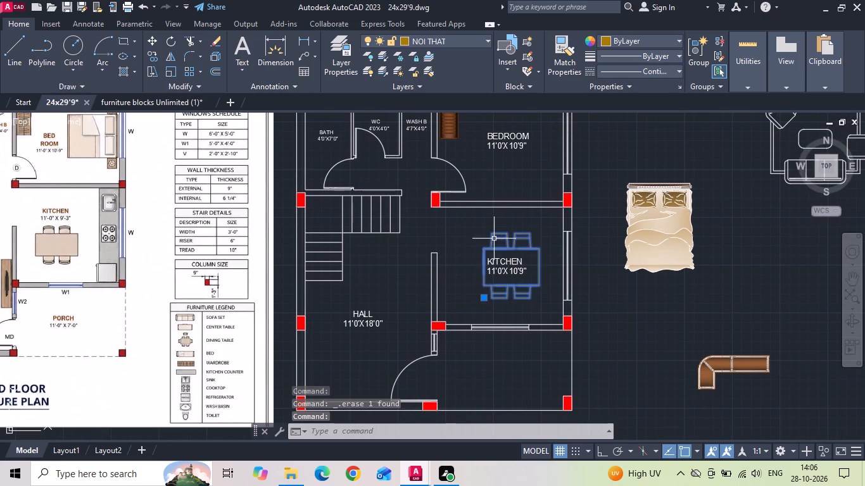
right_click(493, 239)
click(505, 259)
click(509, 250)
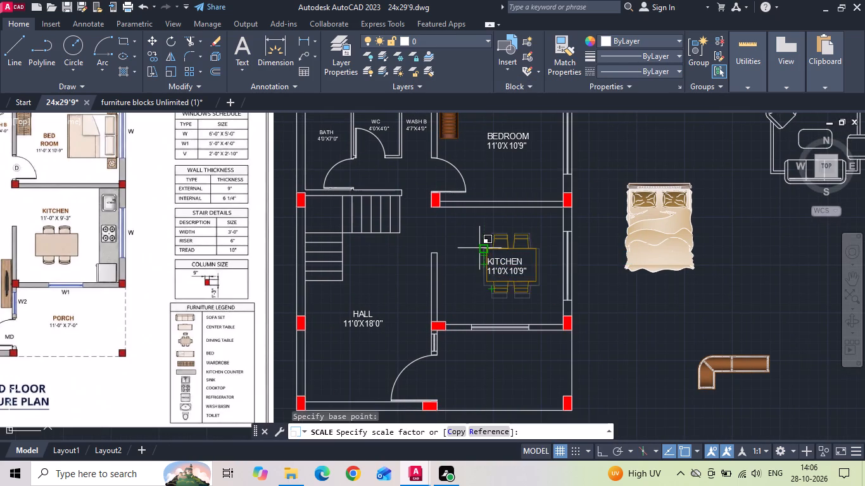
click(479, 248)
Move the reduced dining set slightly so it sits over the KITCHEN label in the middle of the room.
click(512, 242)
right_click(512, 242)
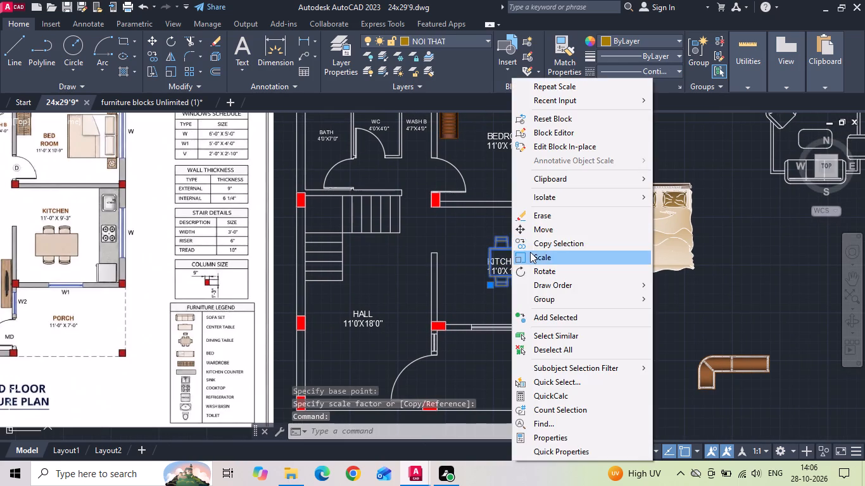
click(544, 223)
click(666, 330)
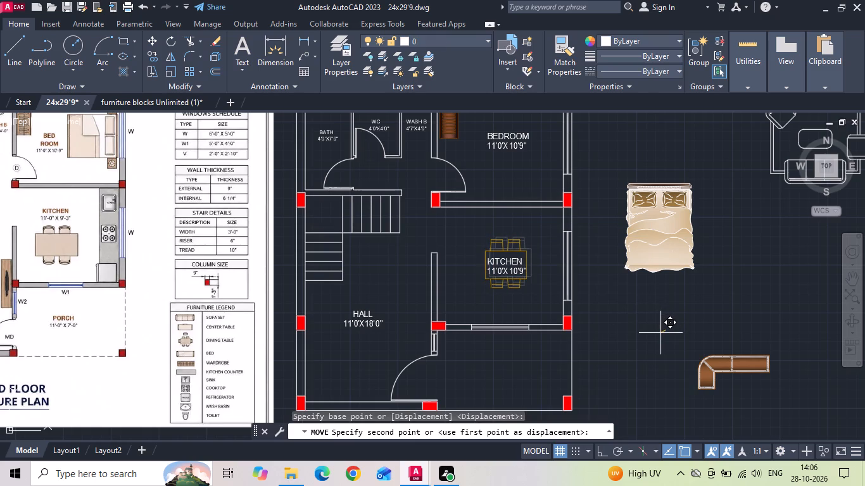
click(660, 333)
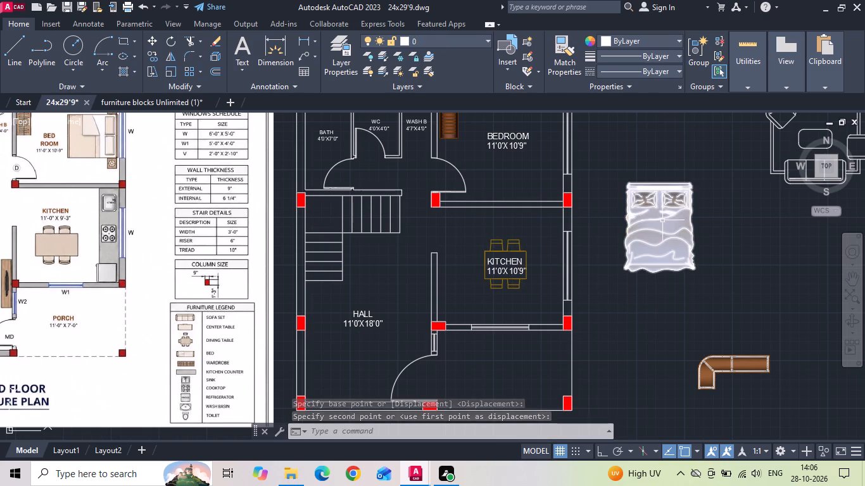
Rotate the bed block by 270° with Ortho on, so its headboard faces the bedroom's outer window wall direction.
middle_drag(662, 221, 664, 257)
drag(691, 213, 686, 271)
click(675, 283)
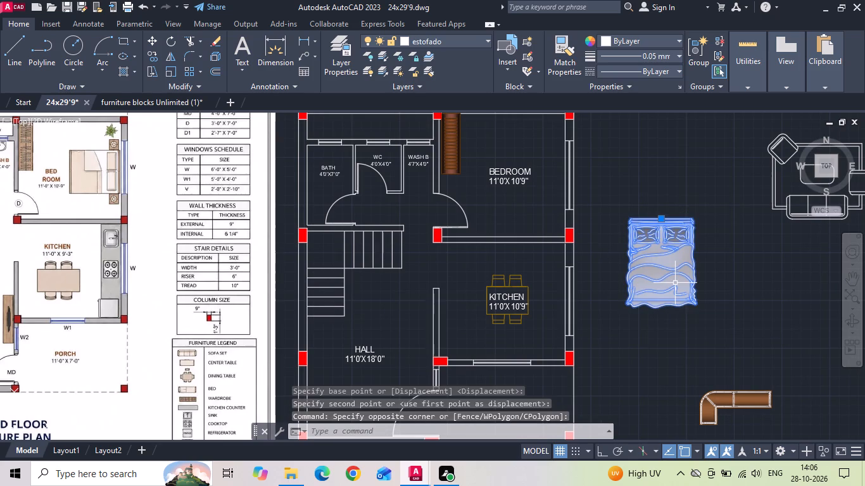
right_click(674, 283)
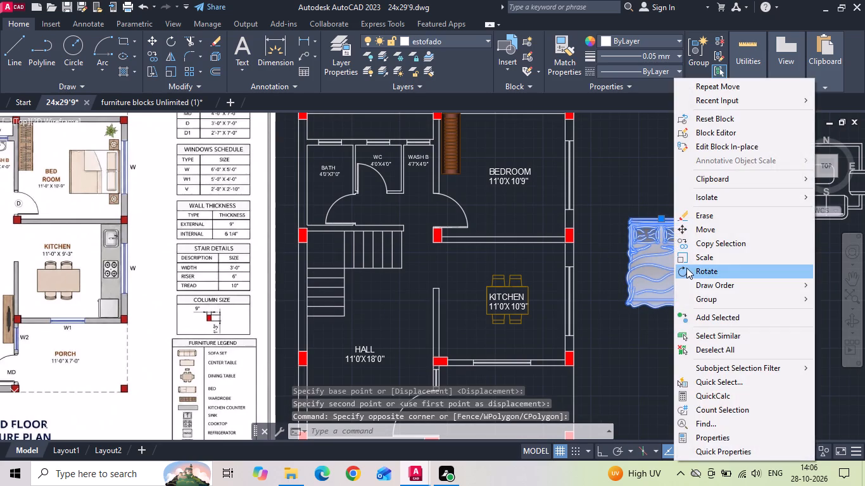
click(686, 268)
click(667, 233)
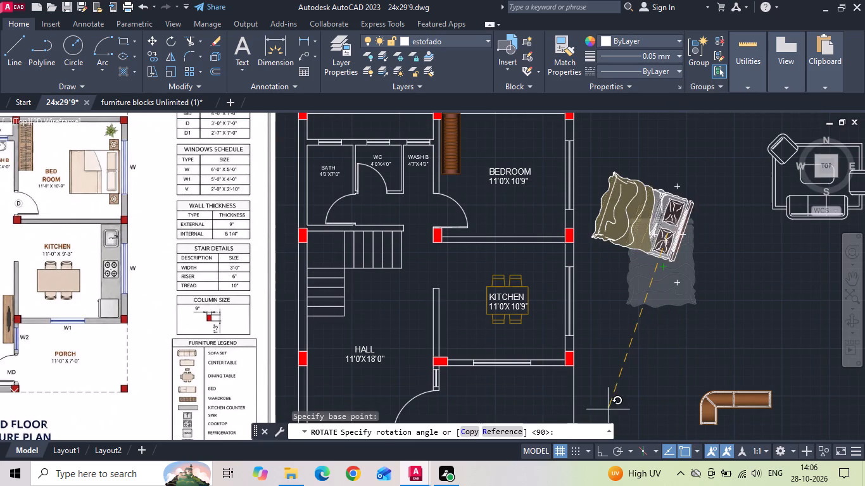
click(605, 456)
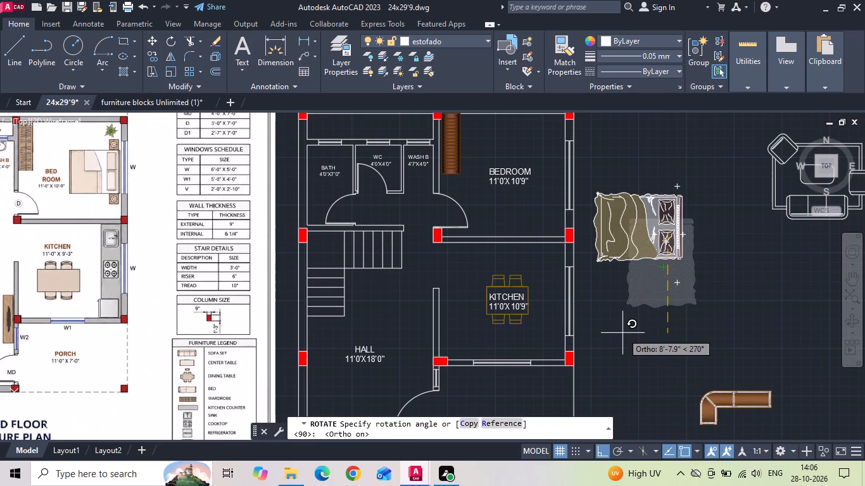
click(622, 333)
Move the rotated bed into the bedroom, with its headboard against the outer window wall.
drag(657, 170, 652, 217)
click(645, 237)
right_click(645, 237)
click(669, 234)
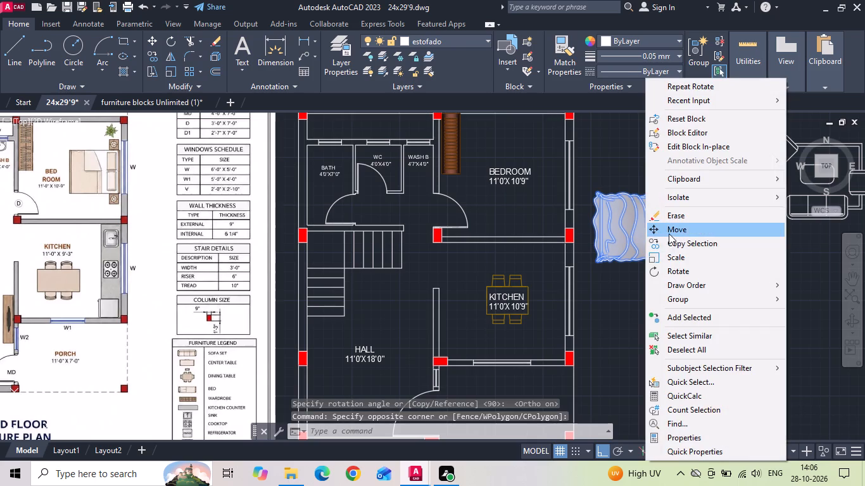
click(686, 227)
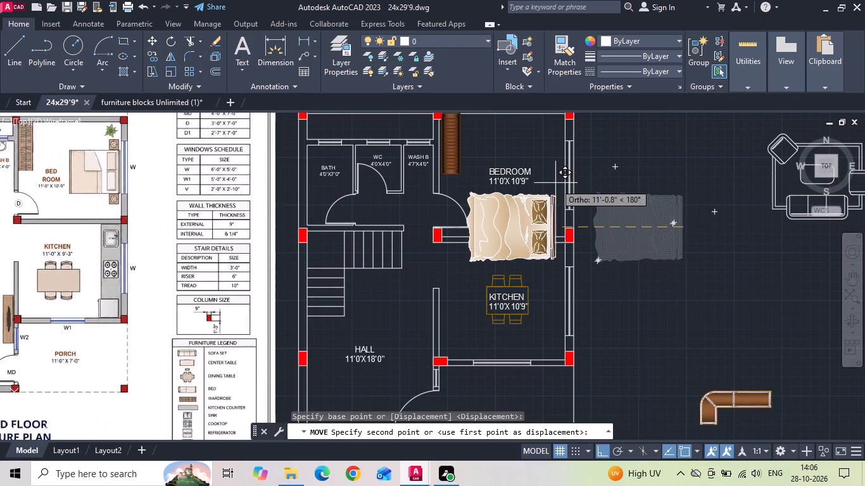
click(562, 171)
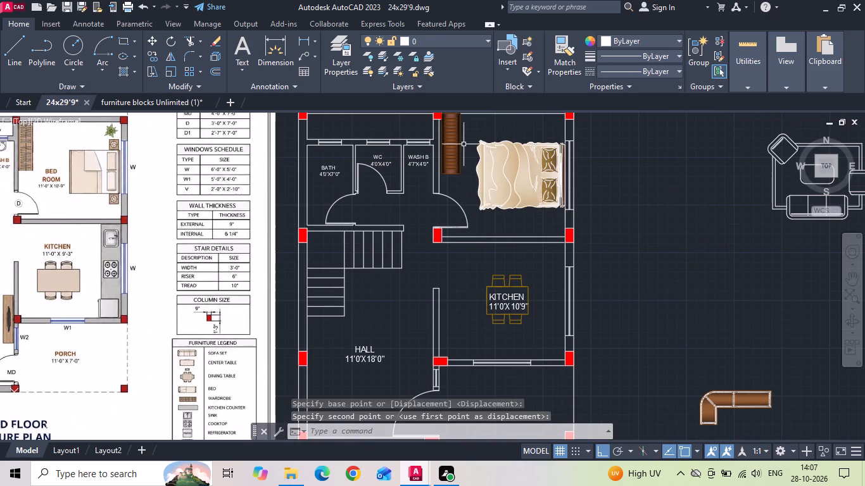
Move the BEDROOM 11'0X10'9" label straight down, clear of the bed and above the kitchen wall.
drag(474, 128, 493, 174)
click(542, 214)
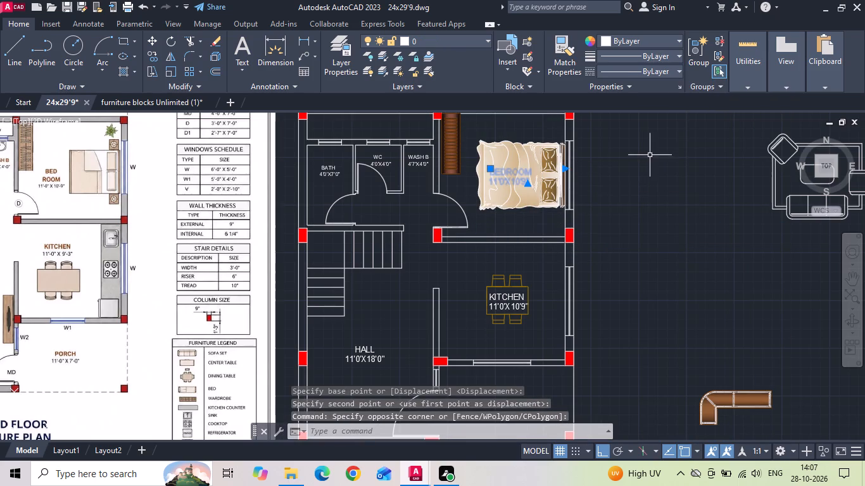
right_click(650, 155)
click(683, 228)
click(734, 177)
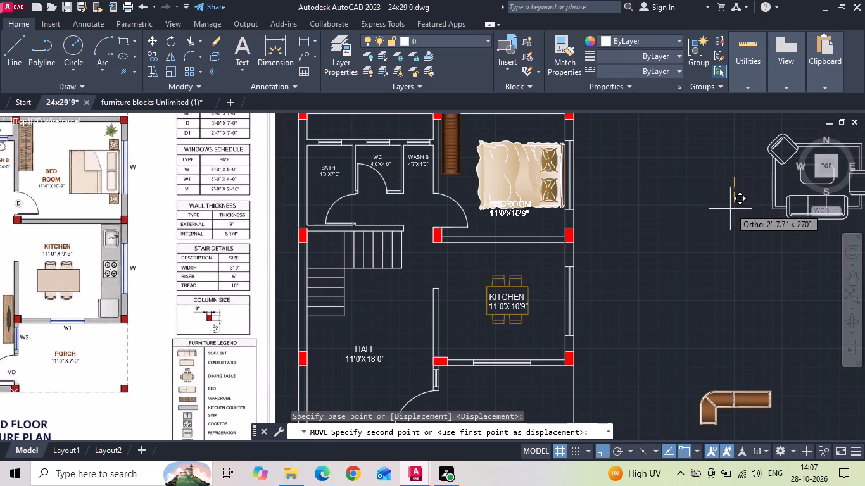
click(730, 221)
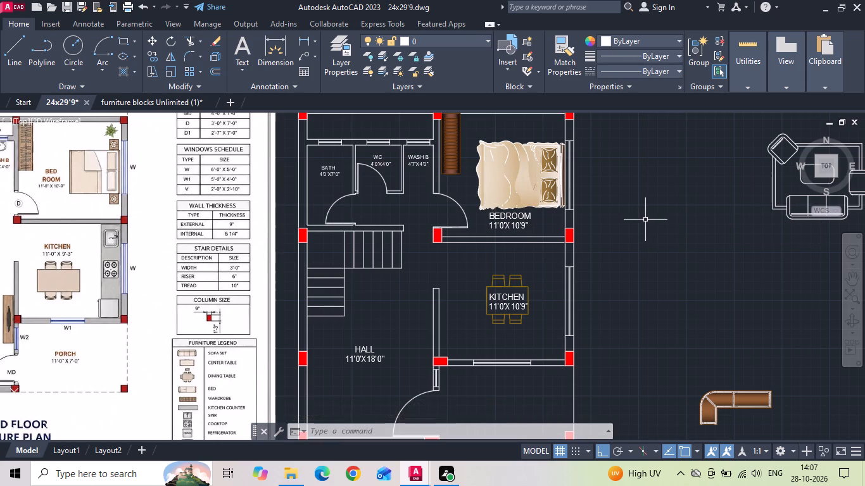
Switch to the furniture blocks Unlimited (1) drawing and select the blue sofa set with armchairs and a centre table.
middle_drag(352, 301, 438, 261)
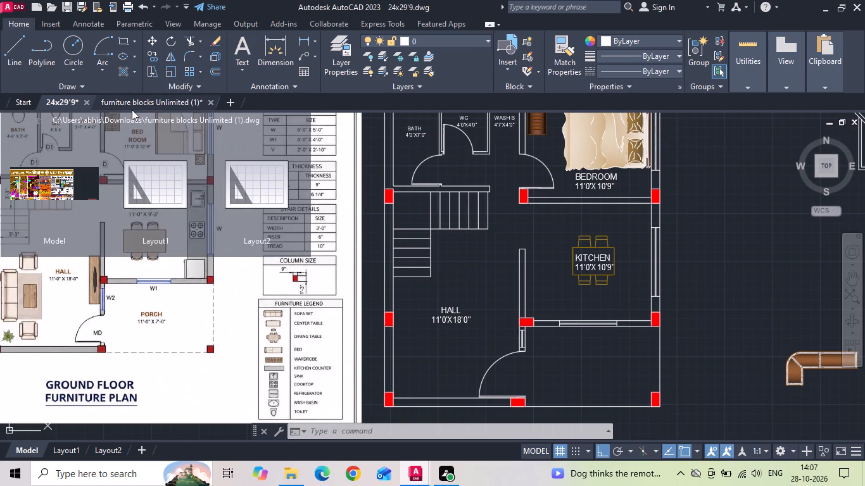
click(133, 109)
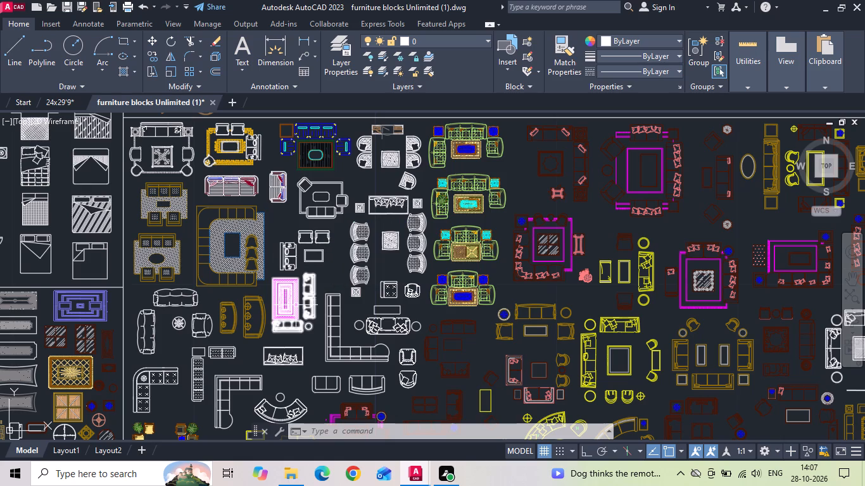
middle_drag(246, 375, 265, 291)
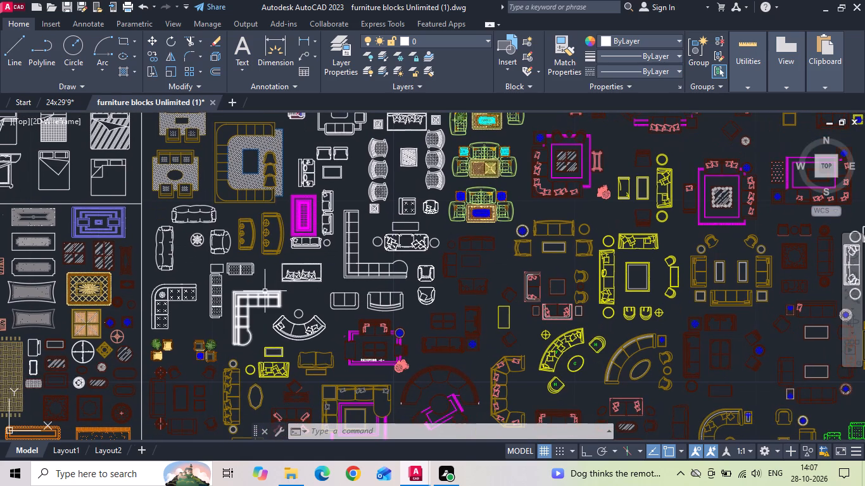
middle_drag(248, 322, 256, 237)
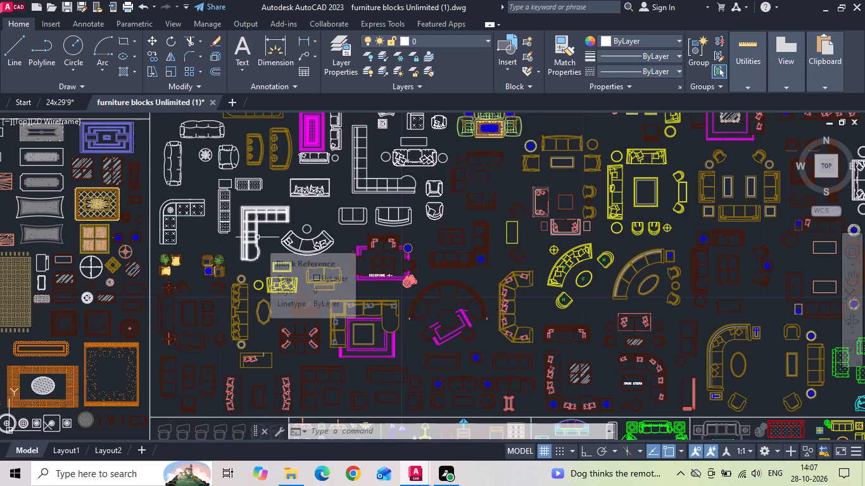
scroll(262, 242, down, 1)
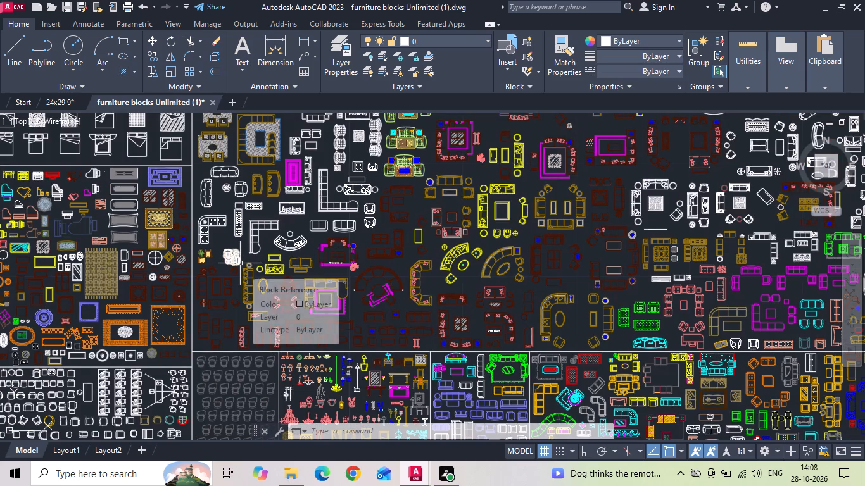
middle_drag(420, 335, 417, 241)
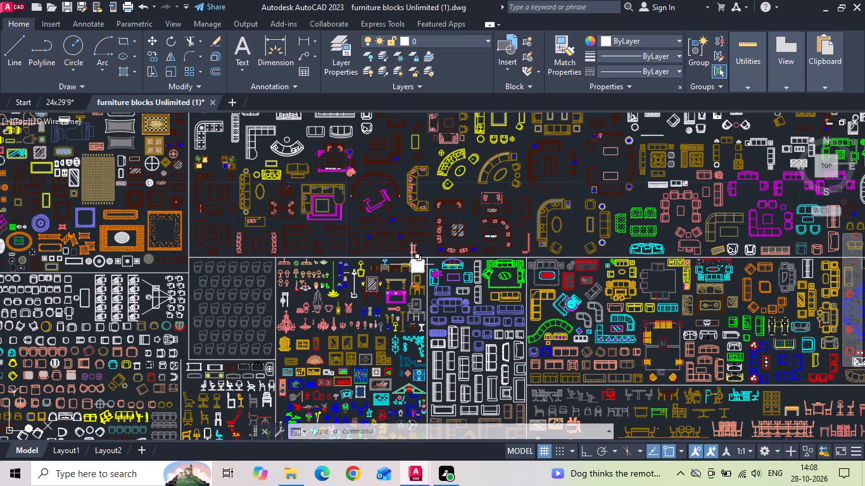
scroll(747, 339, up, 1)
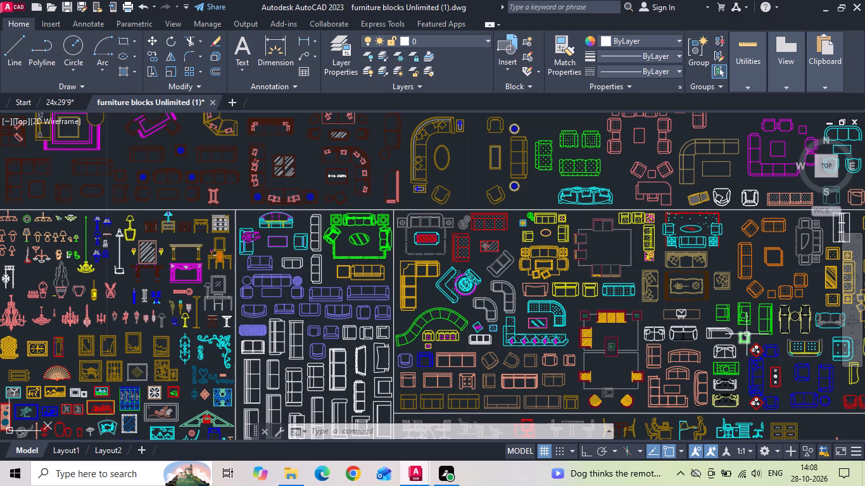
scroll(747, 334, up, 1)
middle_drag(737, 333, 437, 313)
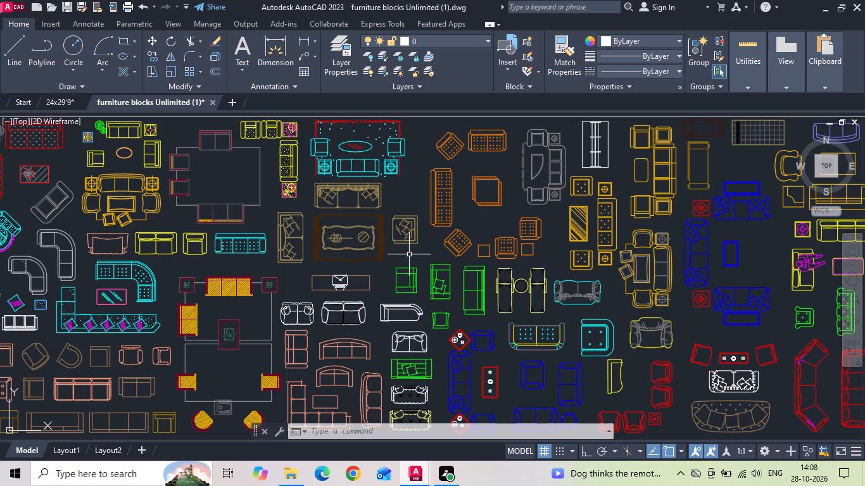
click(454, 362)
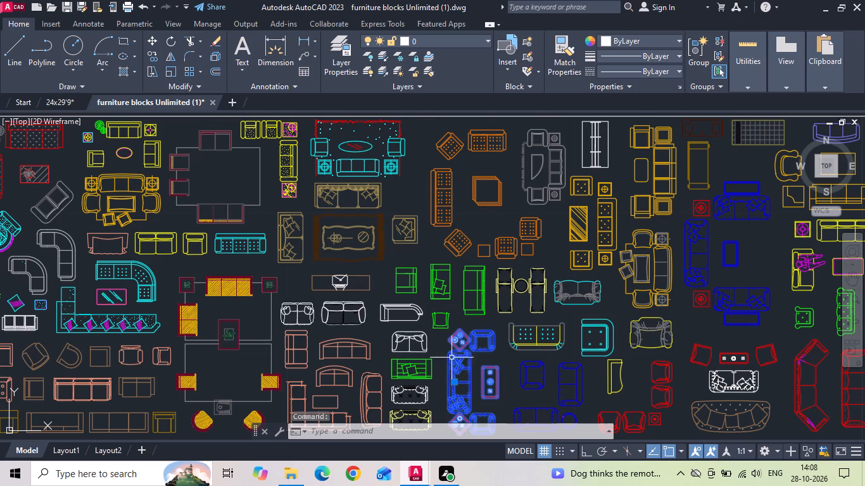
Look through the sofa and furniture groups in the block library for a suitable hall sofa.
scroll(452, 282, down, 1)
middle_drag(641, 304, 512, 321)
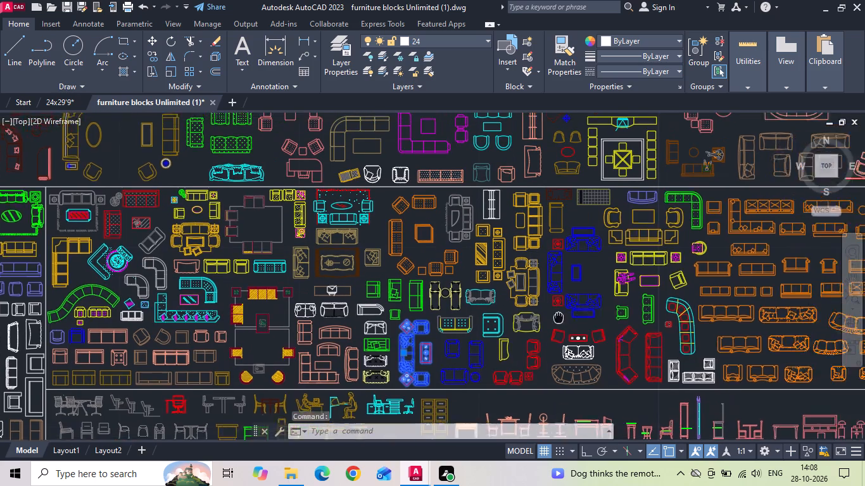
middle_drag(512, 321, 357, 323)
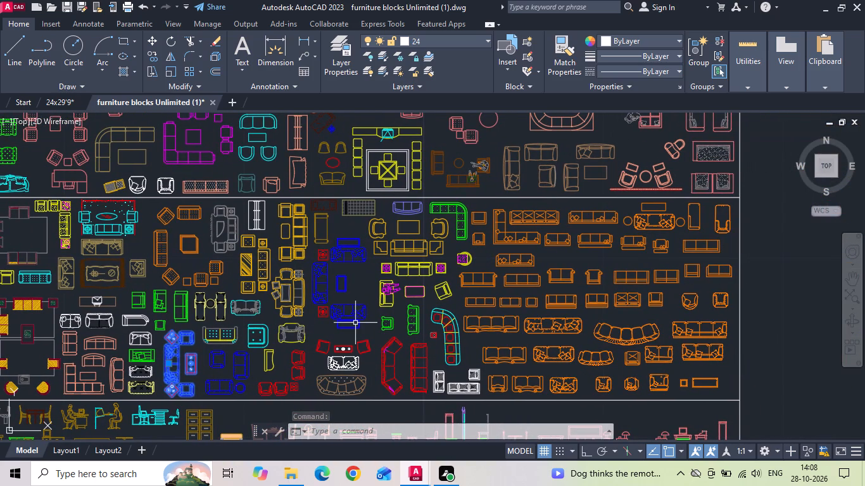
middle_drag(363, 265, 363, 315)
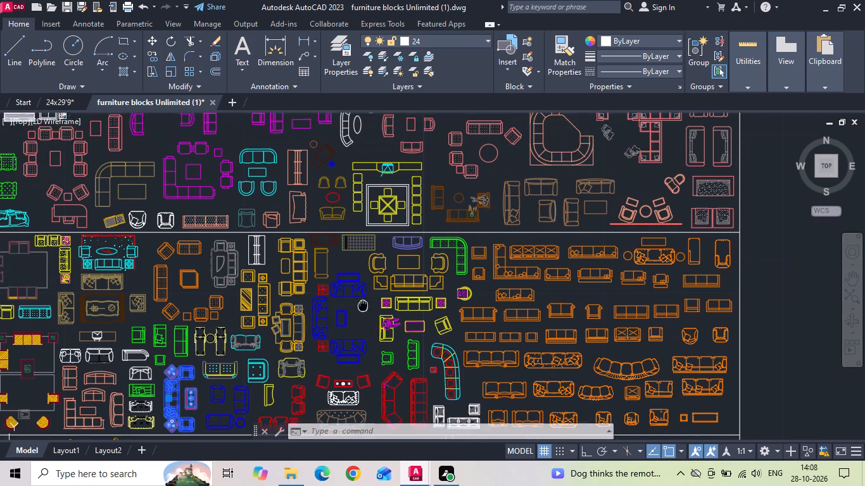
middle_drag(363, 315, 362, 372)
middle_drag(369, 233, 374, 321)
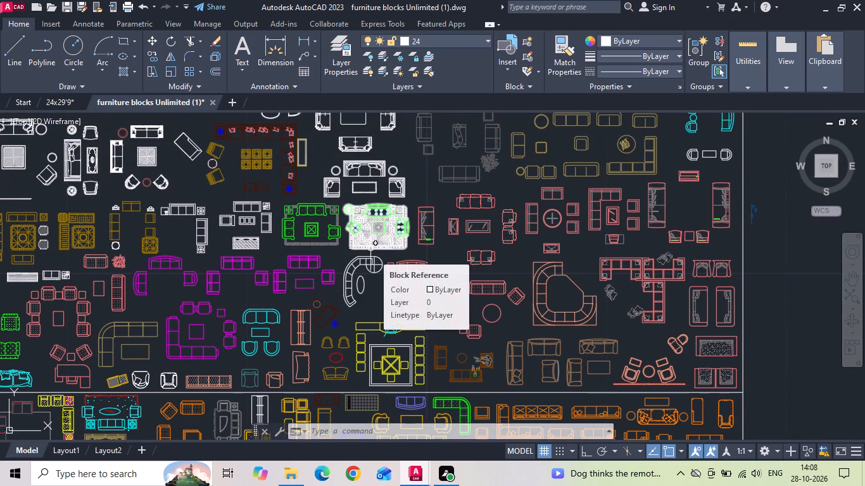
middle_drag(362, 258, 385, 343)
middle_drag(384, 246, 400, 404)
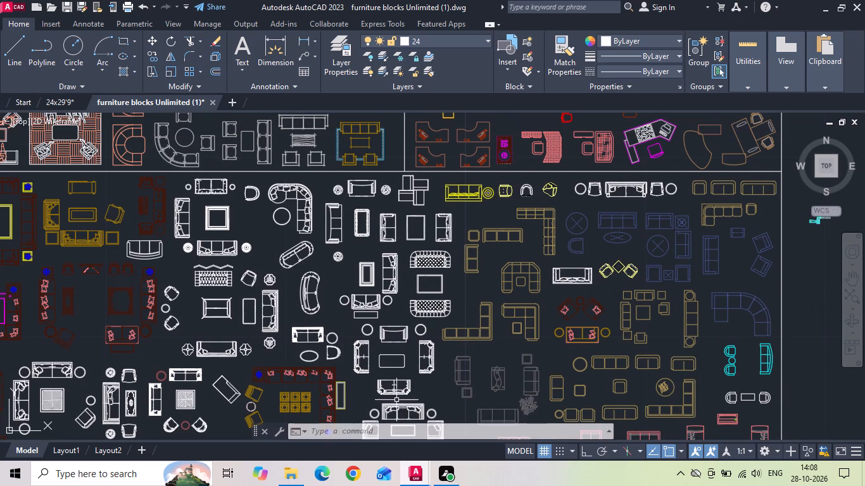
middle_drag(370, 268, 422, 387)
scroll(423, 387, down, 2)
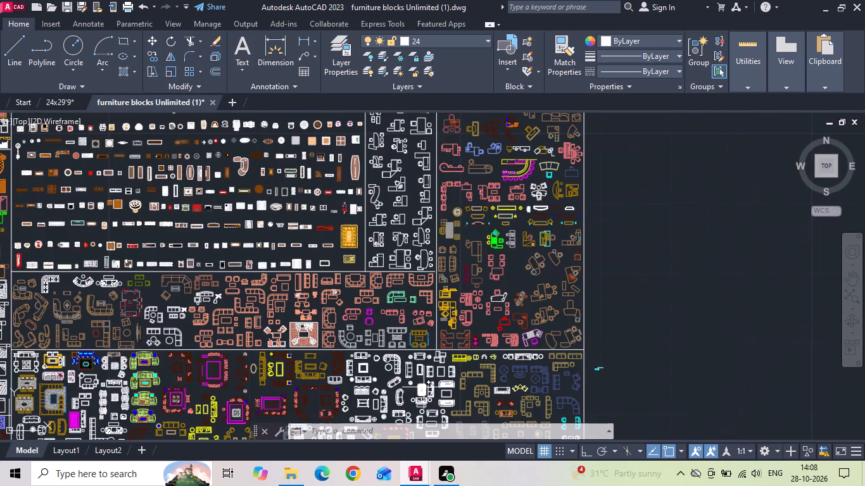
scroll(181, 253, up, 3)
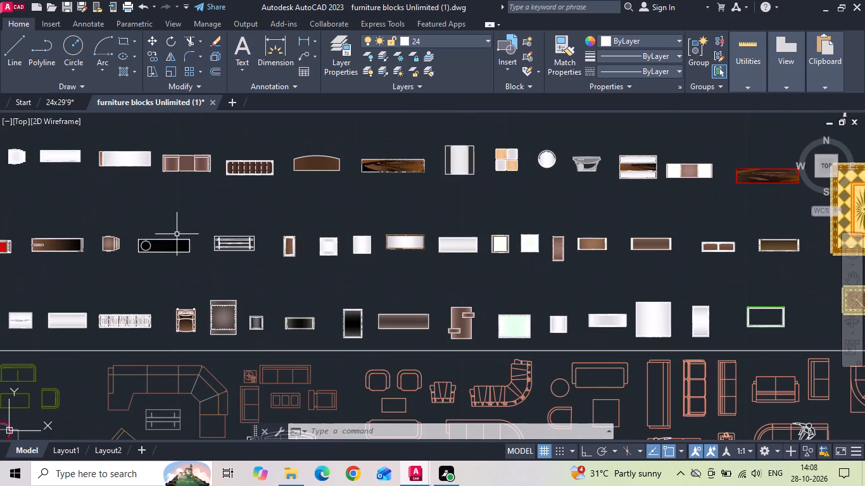
Add the brown sofa block with two framed end seats and a plain middle section to the selection.
middle_drag(175, 256, 457, 414)
scroll(473, 331, up, 3)
drag(474, 349, 459, 306)
click(430, 237)
scroll(445, 277, down, 3)
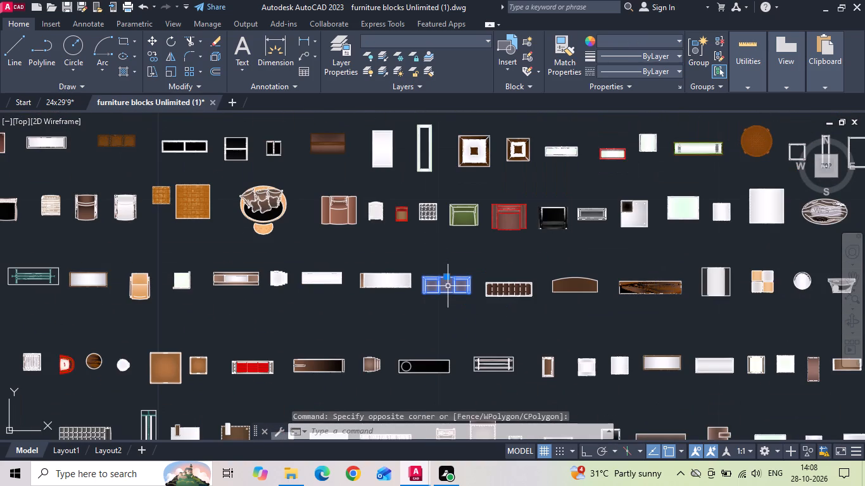
Examine the neighbouring rows of coloured tables, cabinets and chairs for other hall furniture.
scroll(441, 262, up, 2)
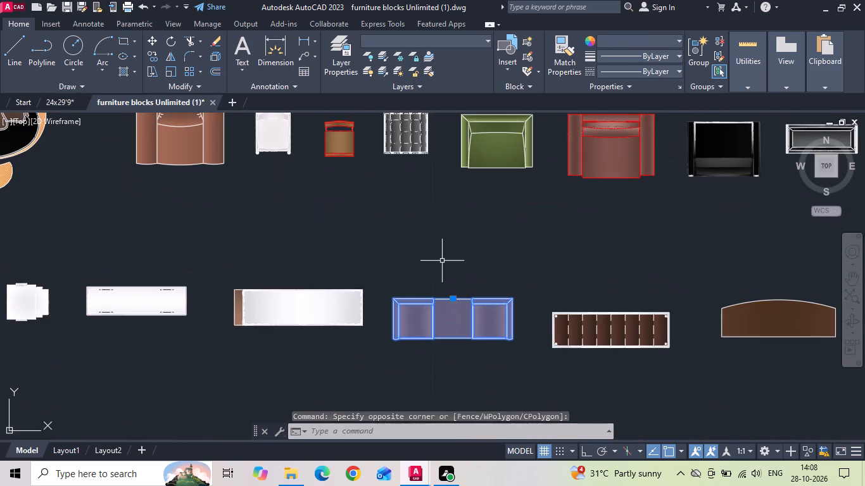
scroll(432, 285, up, 3)
scroll(432, 285, down, 4)
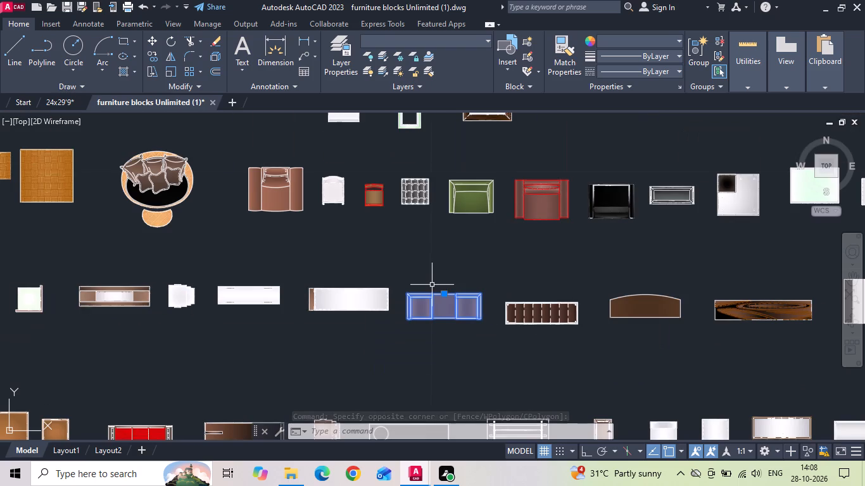
middle_drag(609, 367, 549, 366)
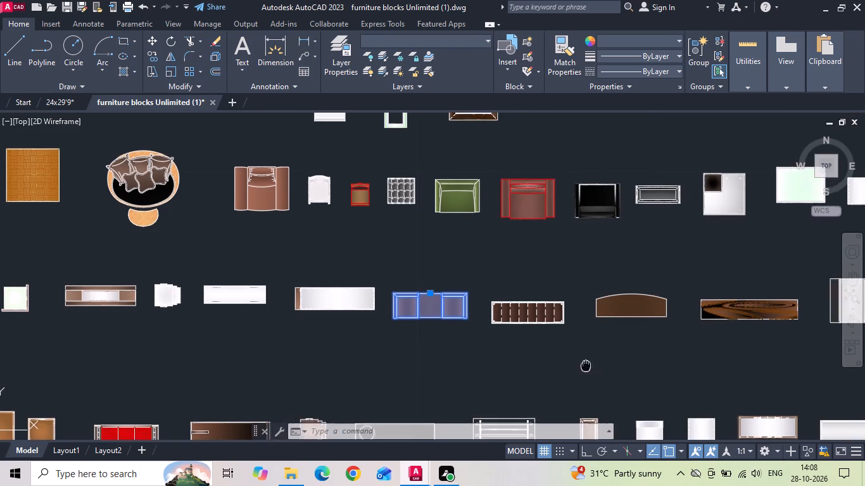
middle_drag(549, 366, 117, 359)
middle_drag(618, 365, 574, 365)
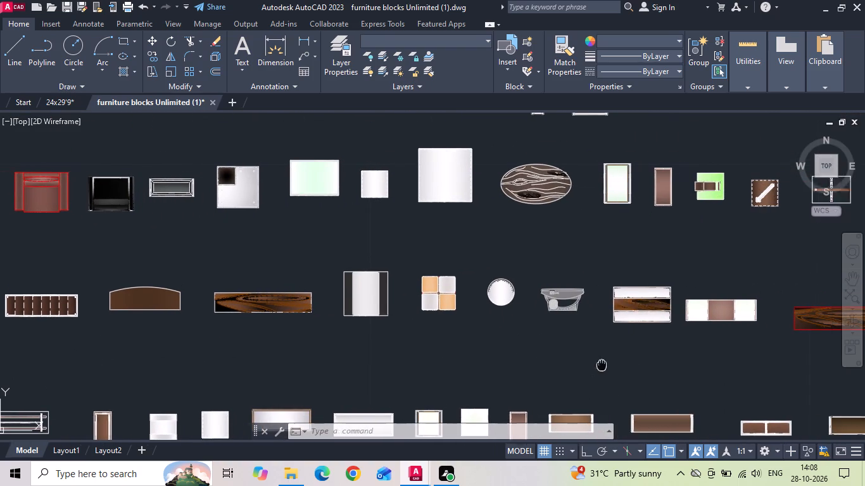
middle_drag(574, 365, 251, 361)
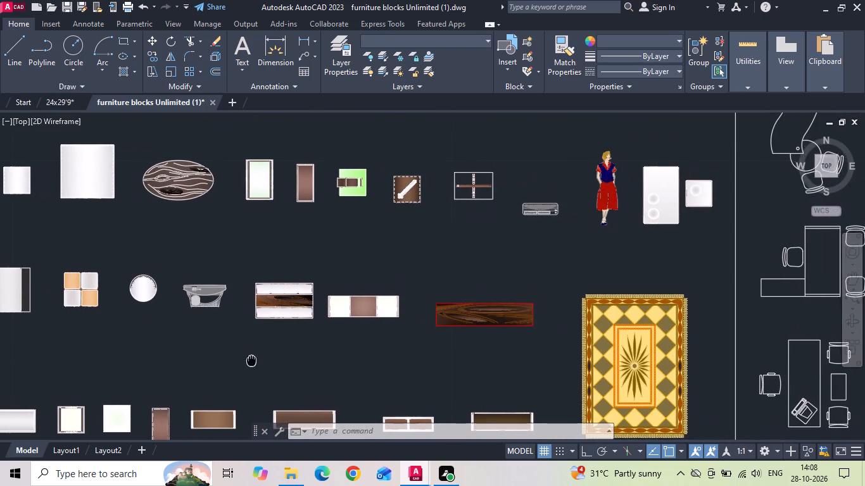
middle_drag(251, 361, 477, 292)
scroll(707, 415, up, 3)
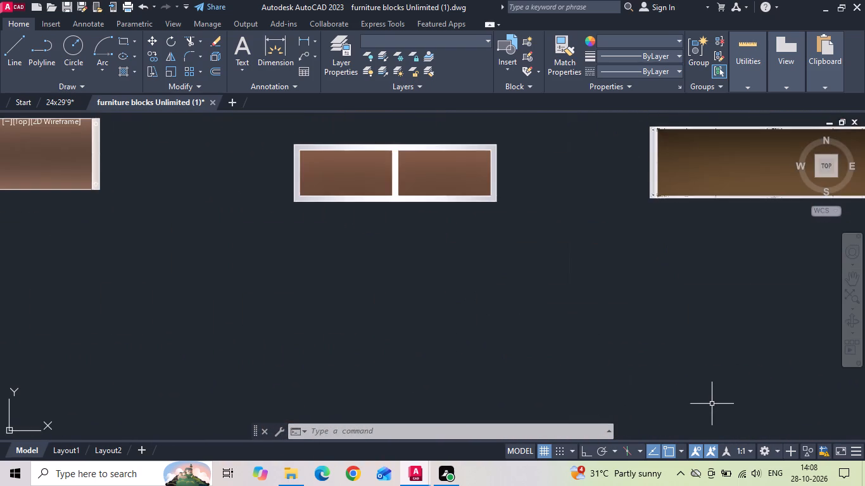
scroll(676, 384, down, 1)
scroll(553, 366, down, 2)
middle_drag(253, 361, 491, 346)
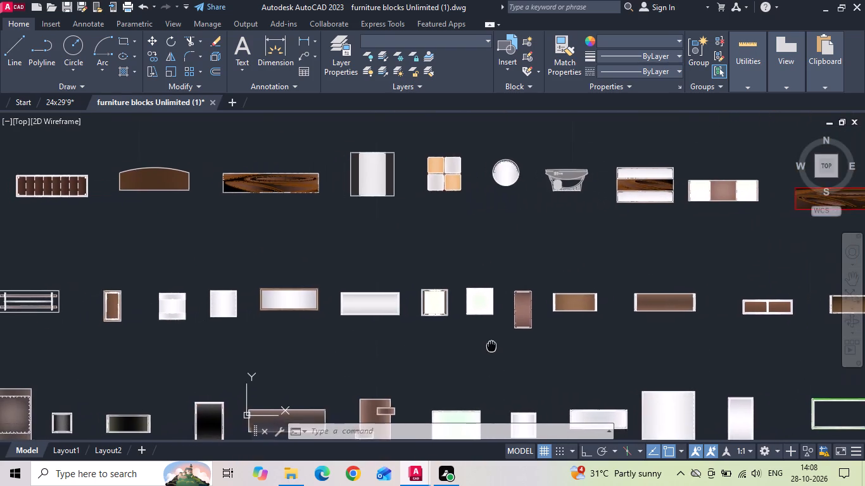
middle_drag(491, 346, 588, 339)
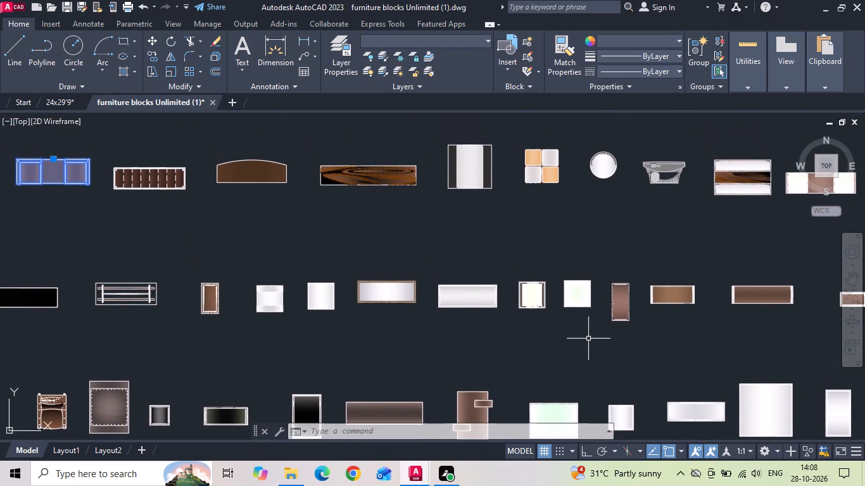
scroll(583, 339, down, 1)
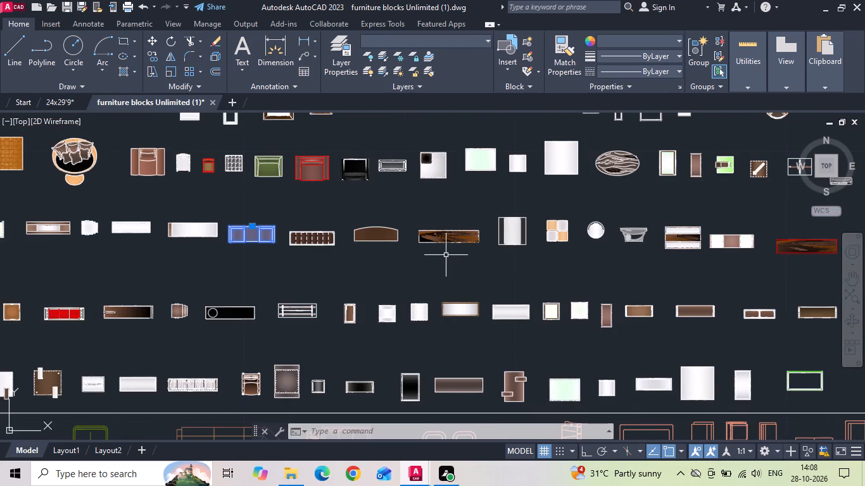
middle_drag(404, 277, 575, 287)
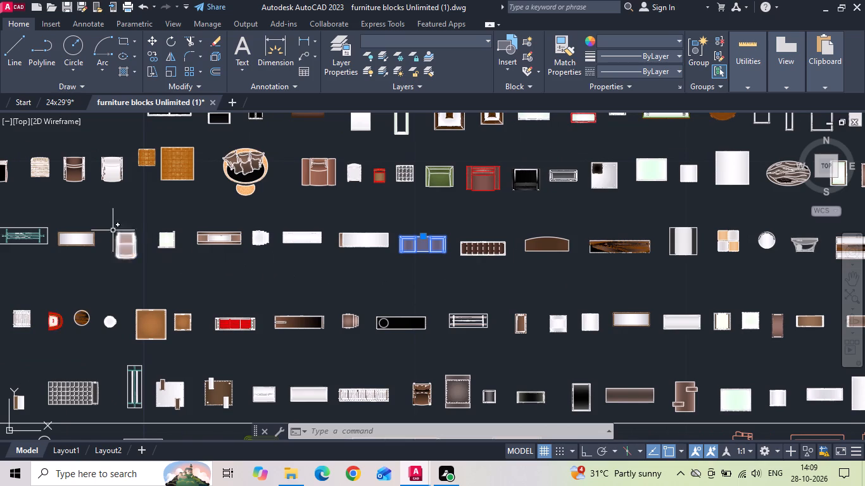
scroll(110, 216, up, 2)
scroll(331, 330, down, 1)
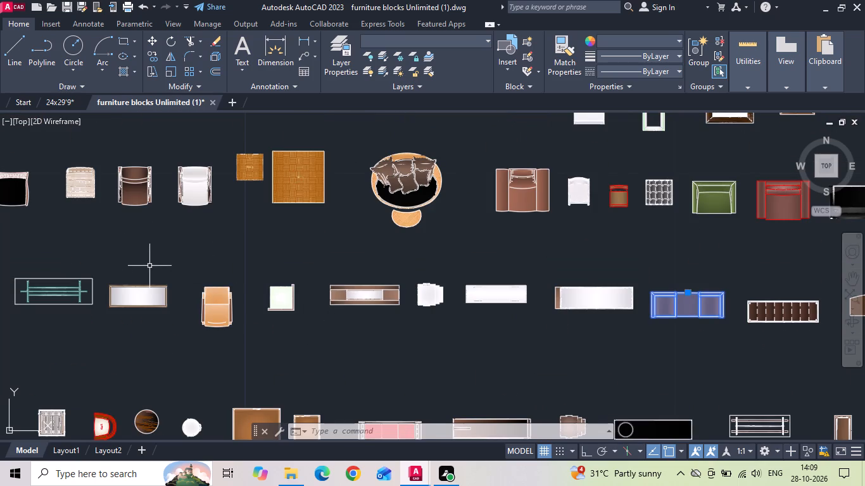
Copy the selected sofa blocks and paste them into the hall of the 24x29'9 drawing, near the stairs.
key(ctrl+c)
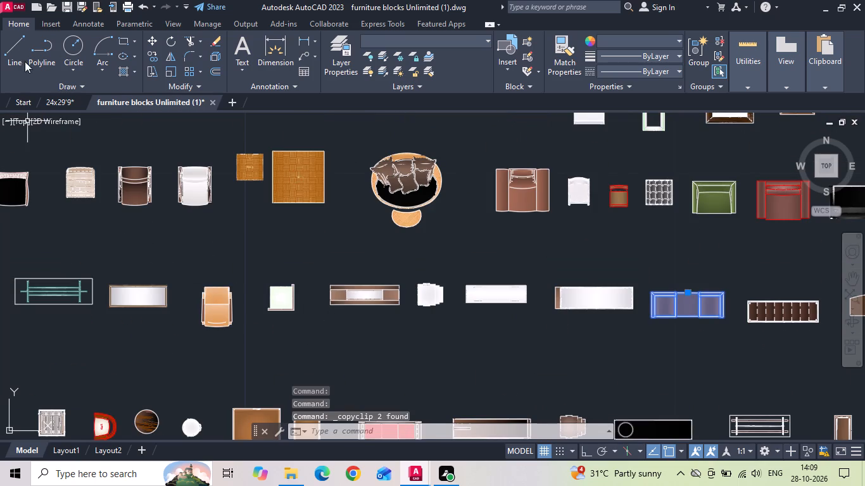
click(54, 101)
key(ctrl+v)
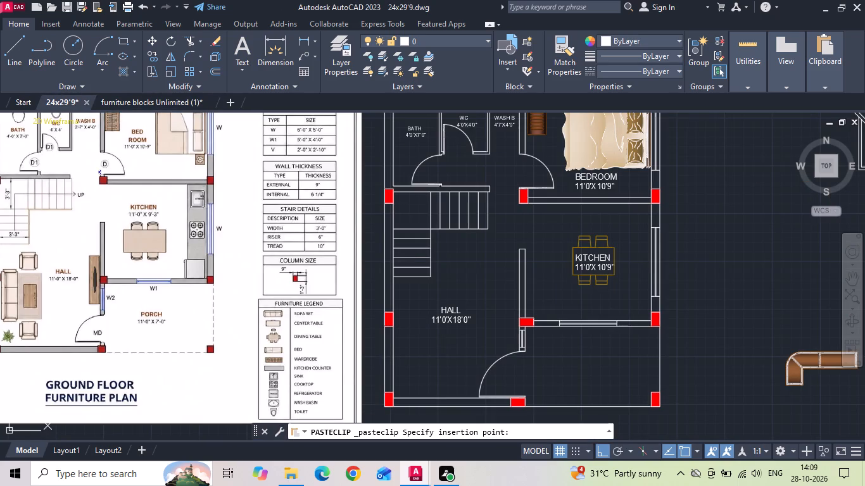
click(450, 269)
Scale the pasted sofa blocks by a factor of 39.3701.
drag(455, 255, 495, 299)
click(522, 336)
right_click(479, 286)
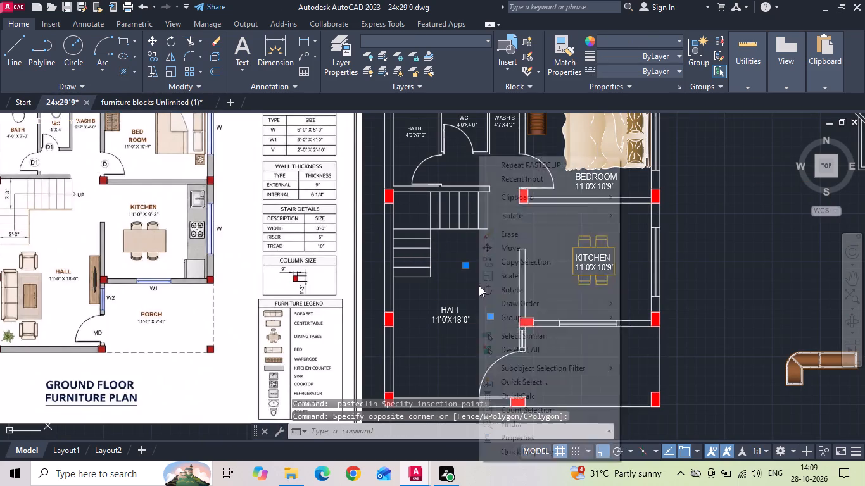
click(493, 278)
drag(465, 266, 469, 290)
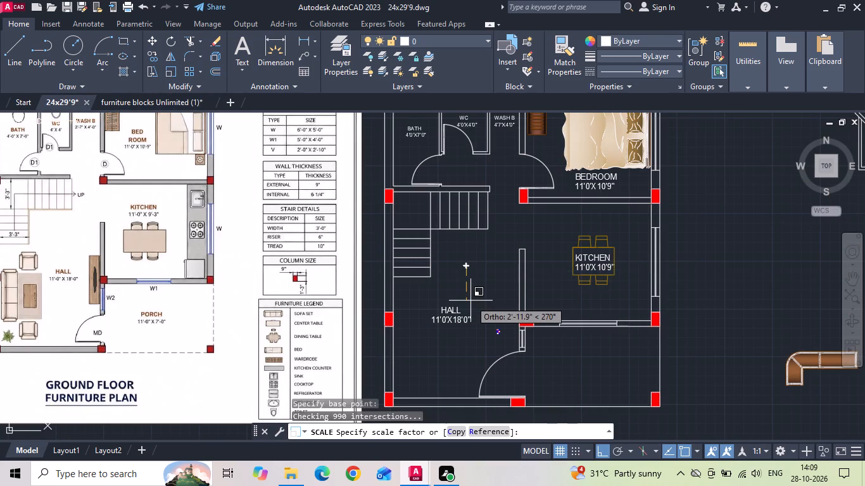
text(39.3701)
key(Return)
Rotate the brown sofa 90° counterclockwise with Ortho on, so its back faces the hall's outer wall.
scroll(386, 273, down, 2)
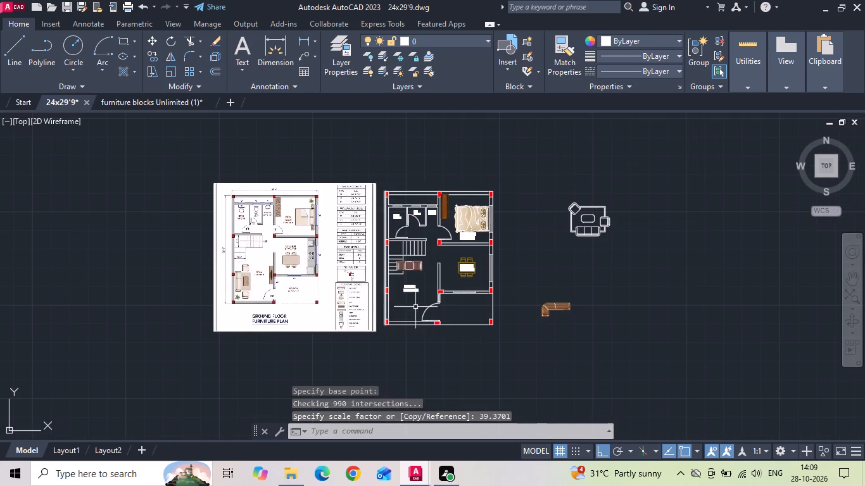
scroll(415, 309, up, 1)
scroll(638, 309, up, 2)
scroll(459, 289, down, 4)
scroll(384, 274, up, 3)
click(384, 271)
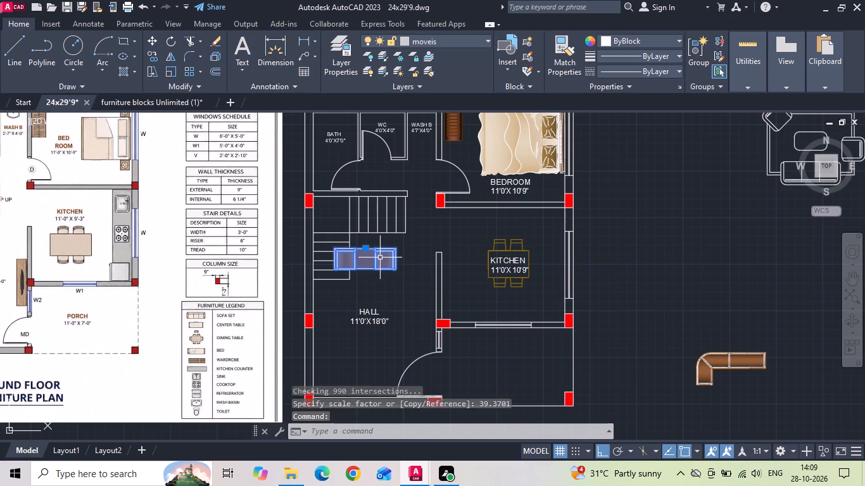
right_click(379, 257)
click(413, 267)
click(376, 296)
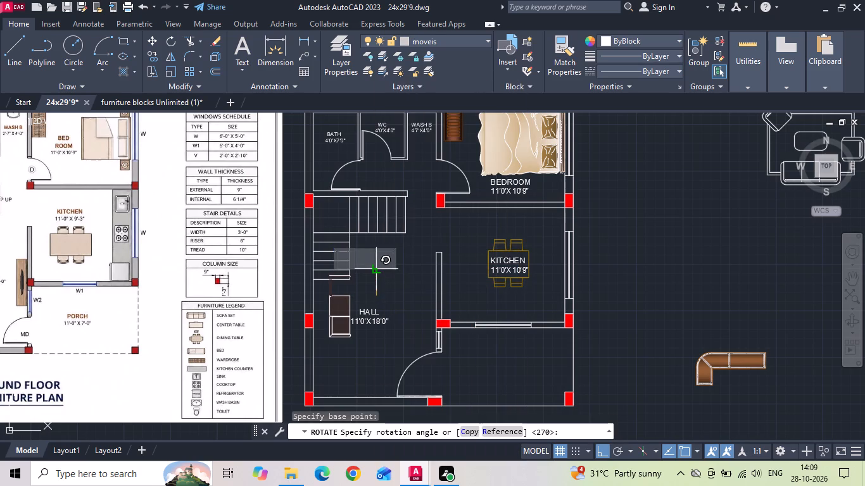
click(378, 267)
Move the rotated sofa straight down about 2'-10", clear of the stairs and beside the hall label.
scroll(329, 306, up, 1)
middle_drag(332, 299, 396, 212)
drag(403, 296, 399, 289)
click(384, 250)
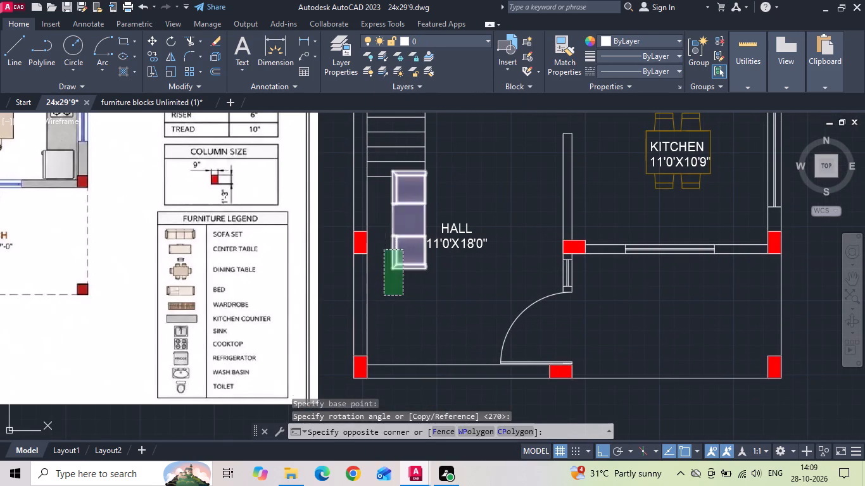
right_click(384, 250)
click(407, 230)
scroll(405, 286, up, 1)
drag(404, 309, 398, 353)
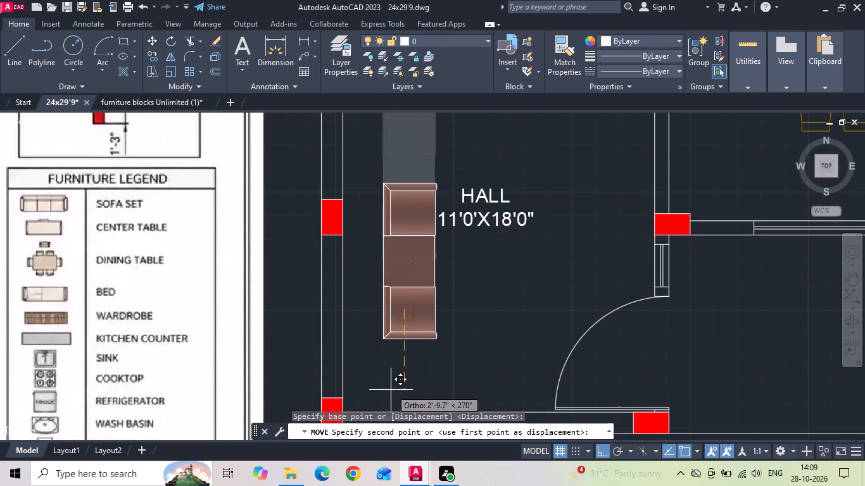
click(391, 390)
Move the sofa horizontally by the midpoint of its back until it sits against the hall's outer wall.
scroll(574, 275, down, 3)
scroll(538, 266, up, 2)
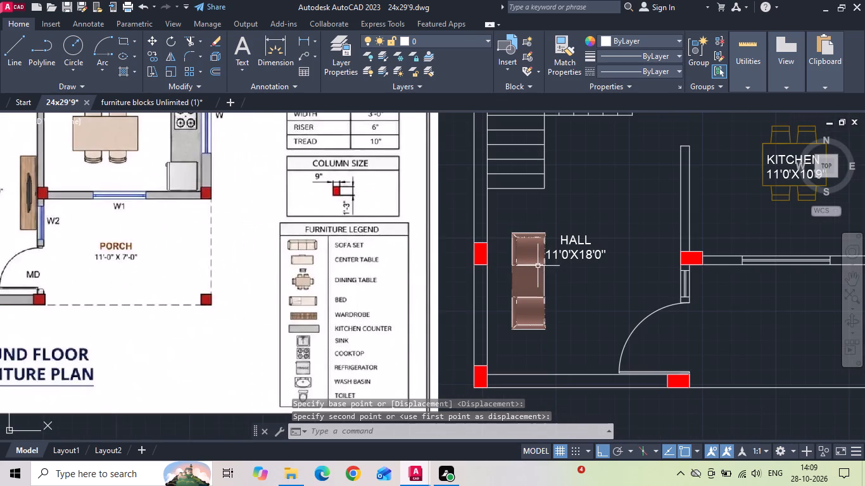
drag(550, 295, 543, 294)
click(533, 289)
right_click(533, 283)
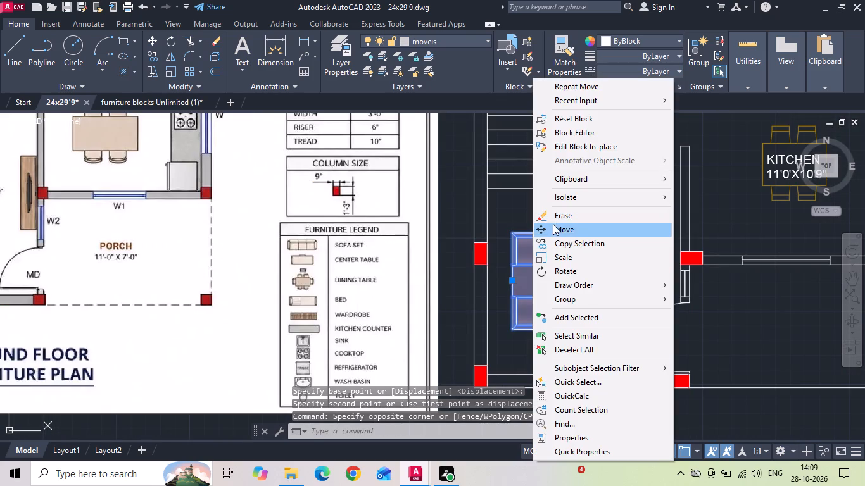
click(551, 229)
scroll(486, 313, up, 2)
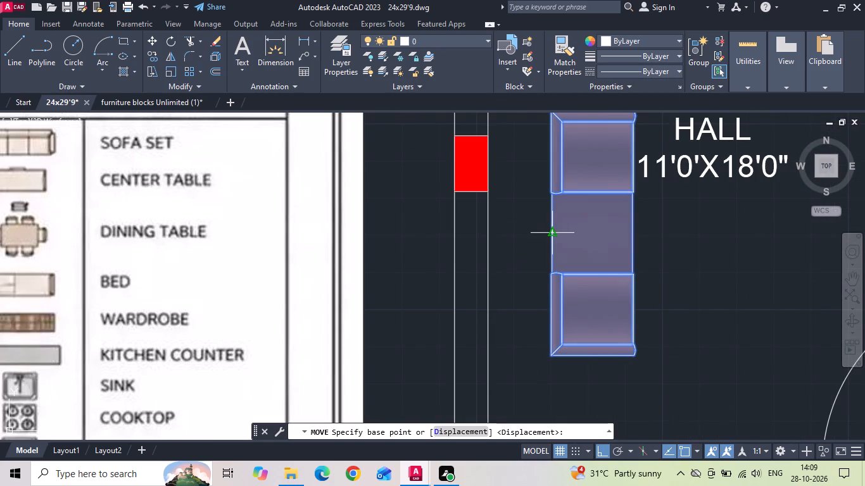
click(550, 232)
scroll(545, 237, down, 2)
click(526, 261)
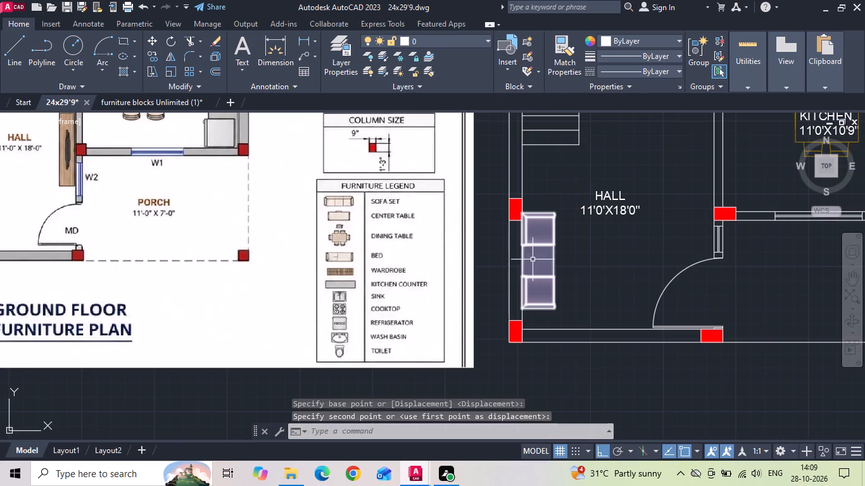
Move the sofa straight up along the outer wall by about 1'-0".
click(548, 259)
right_click(548, 251)
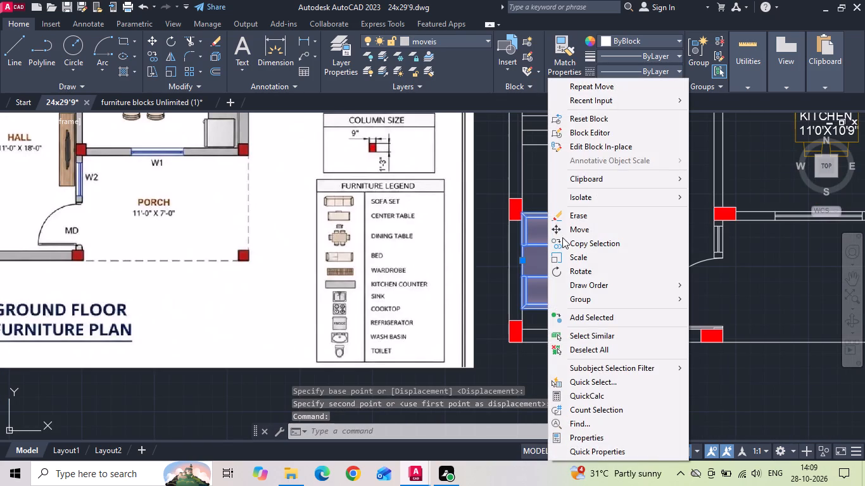
click(574, 227)
click(598, 304)
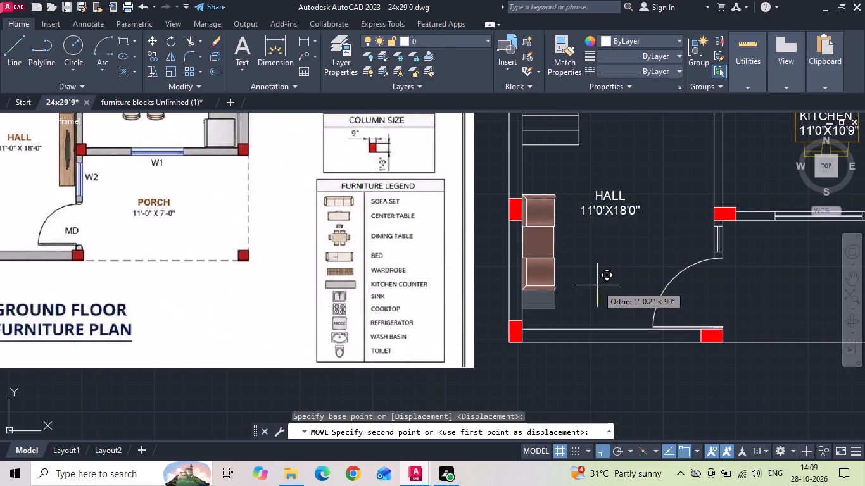
click(597, 285)
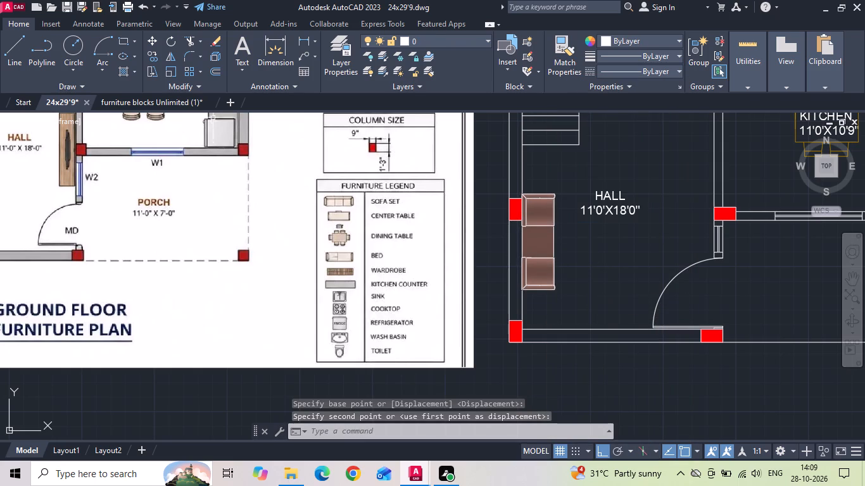
Switch to the furniture blocks drawing and select the cream armchair block beside the red rounded armchair.
click(182, 103)
scroll(460, 265, down, 3)
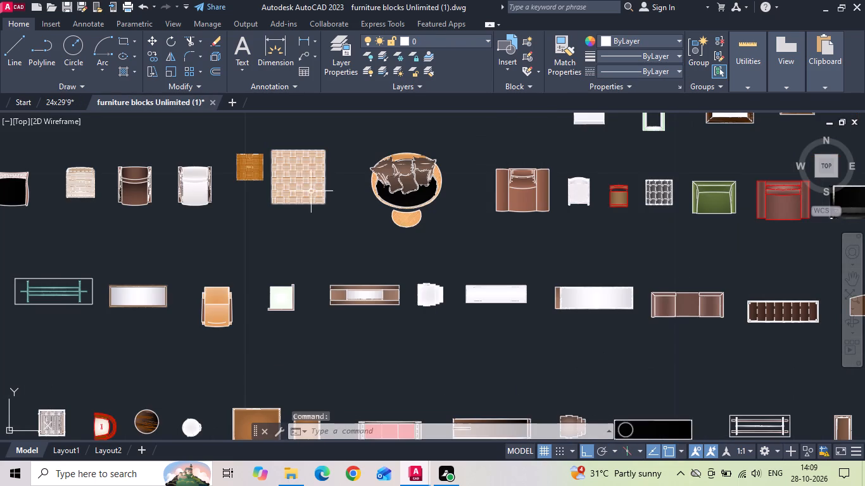
middle_drag(462, 330, 484, 261)
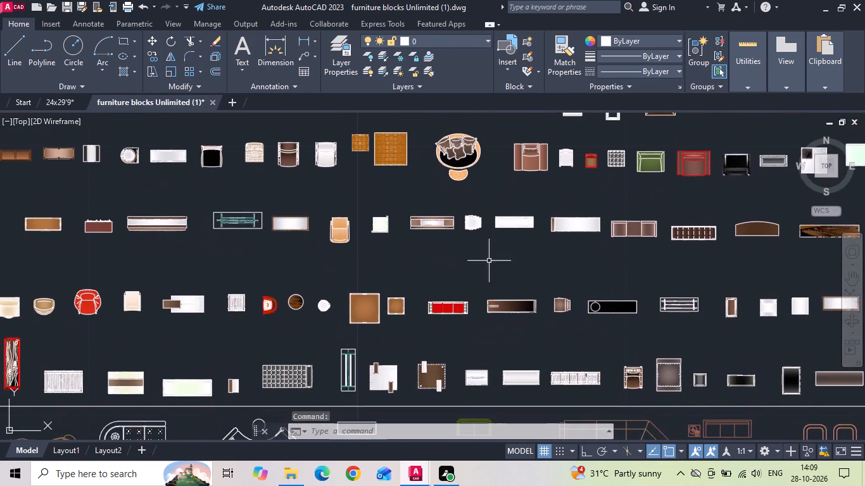
scroll(462, 326, up, 3)
scroll(365, 246, up, 2)
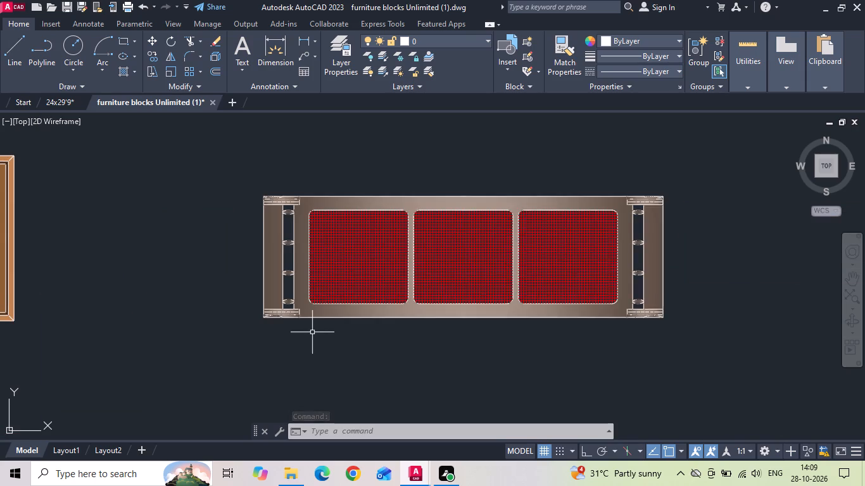
scroll(445, 183, down, 5)
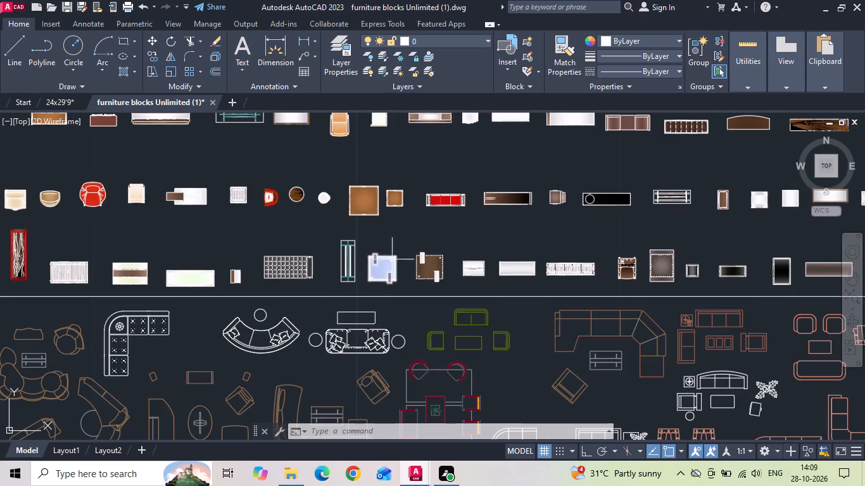
scroll(20, 258, up, 3)
middle_drag(85, 257, 298, 430)
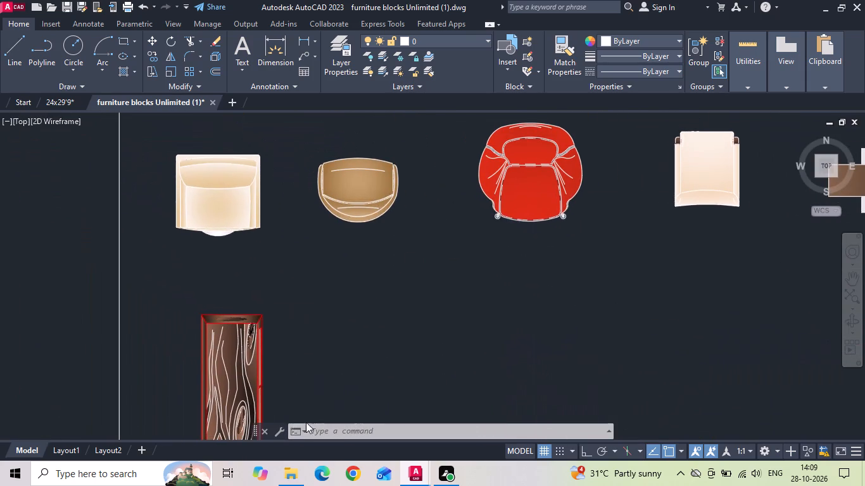
middle_drag(325, 279, 322, 347)
middle_drag(327, 312, 312, 399)
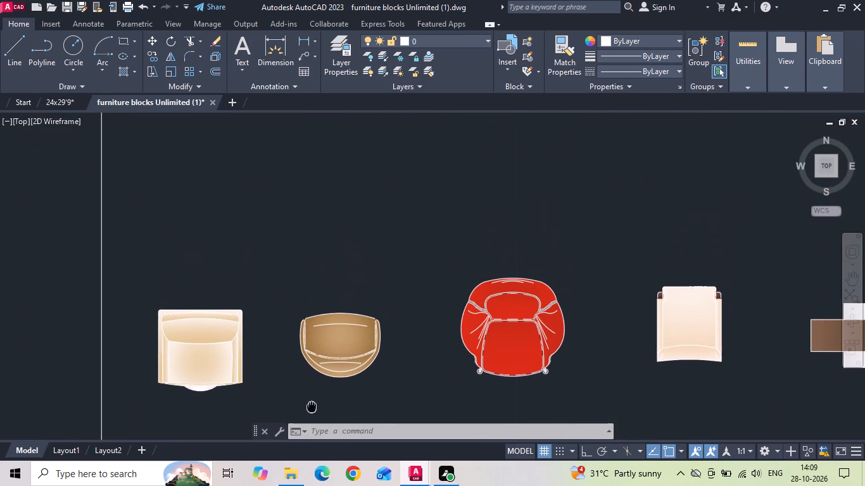
scroll(722, 282, up, 2)
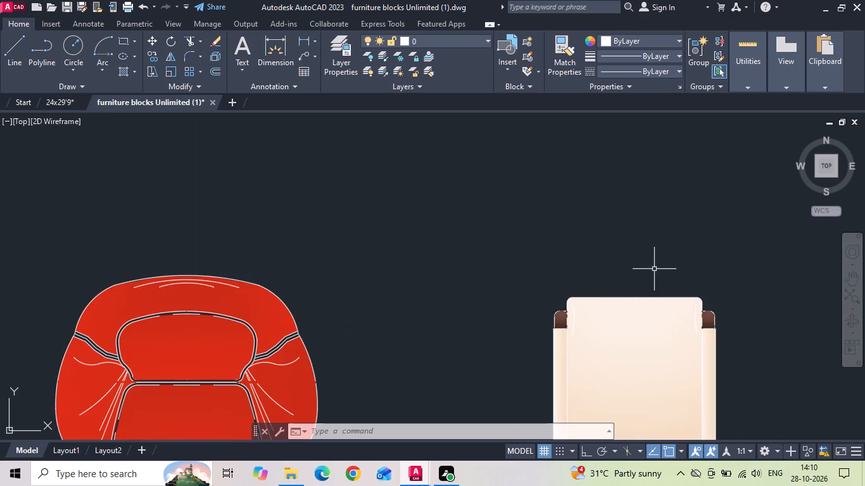
drag(651, 270, 637, 315)
drag(636, 315, 620, 333)
Examine the library rows of benches, consoles and coffee tables for pieces suited to the hall.
scroll(539, 352, down, 3)
middle_drag(422, 275, 390, 408)
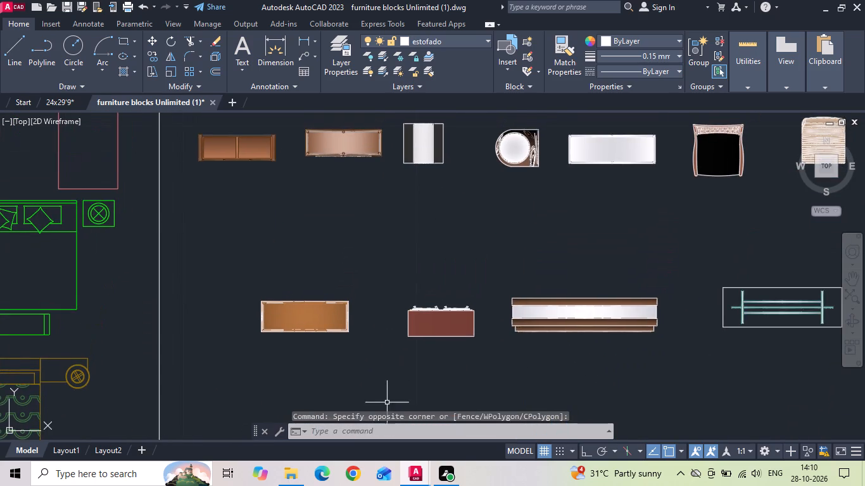
scroll(448, 321, up, 2)
scroll(437, 372, down, 2)
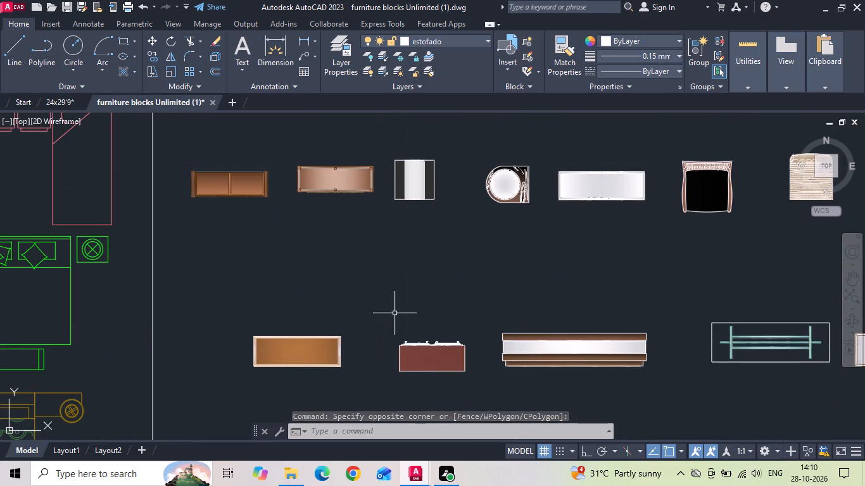
middle_drag(387, 287, 378, 340)
scroll(256, 239, up, 2)
scroll(203, 200, up, 2)
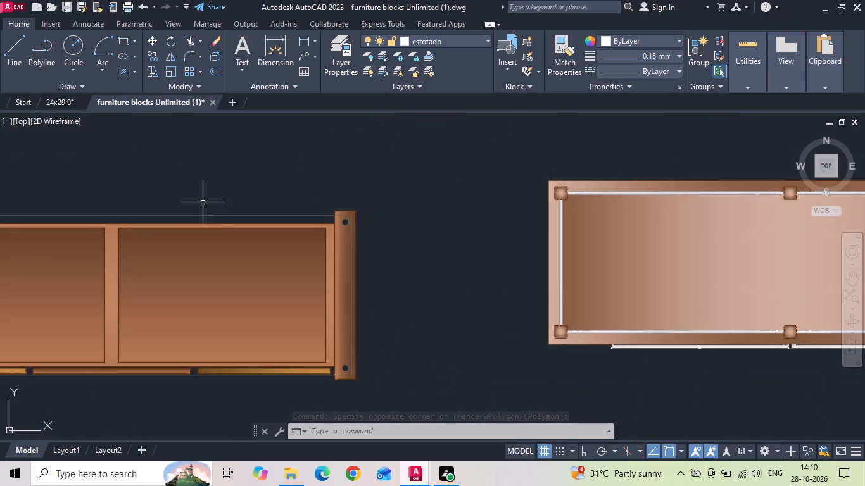
scroll(234, 273, down, 3)
middle_drag(254, 230, 249, 304)
scroll(247, 322, down, 2)
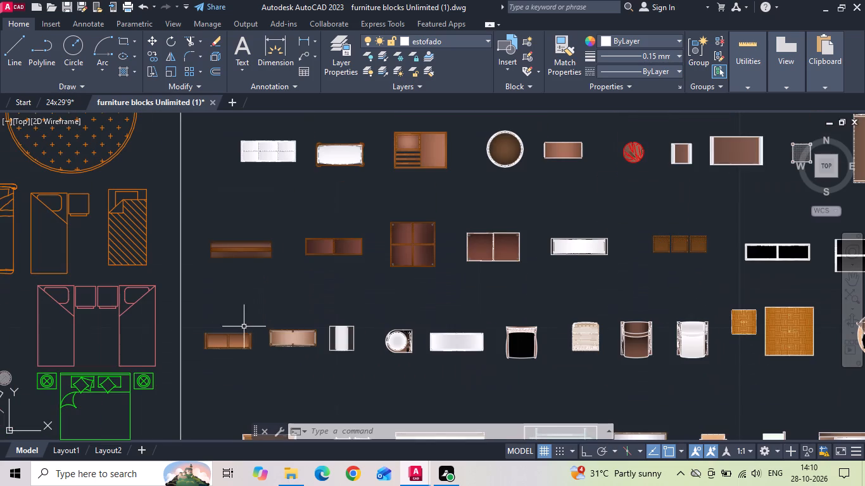
middle_click(289, 213)
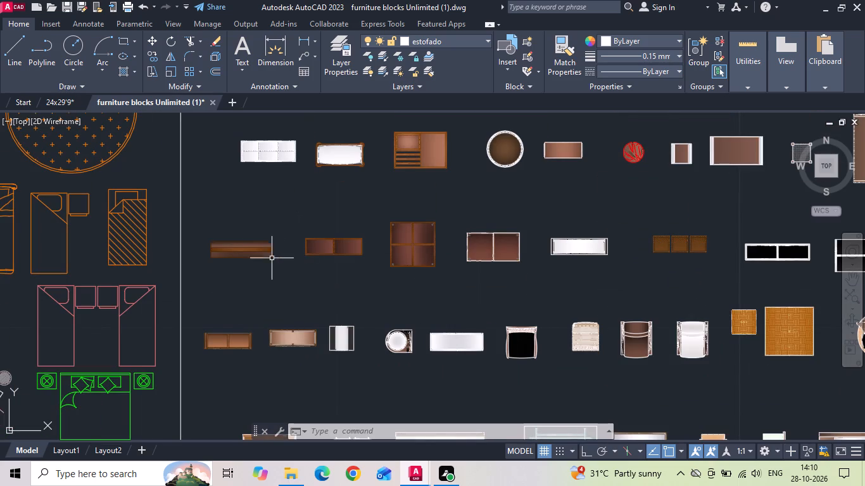
middle_drag(240, 200, 246, 323)
scroll(256, 197, up, 2)
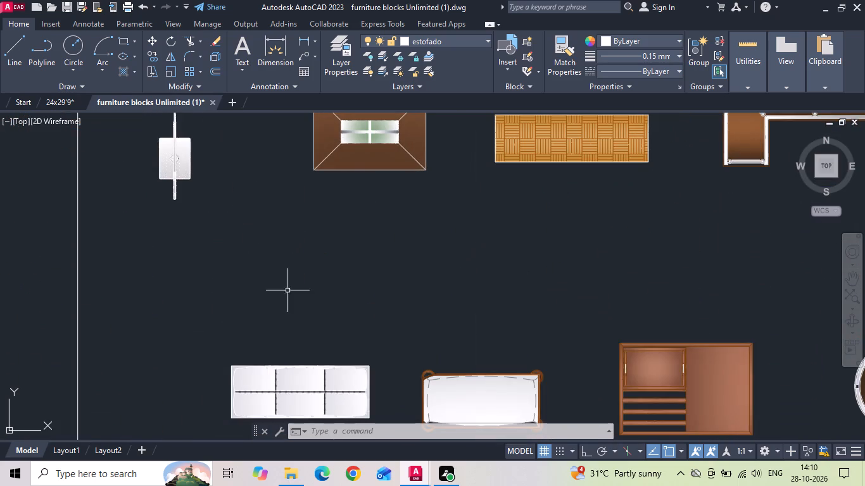
scroll(296, 310, down, 3)
scroll(366, 280, up, 3)
scroll(330, 314, down, 2)
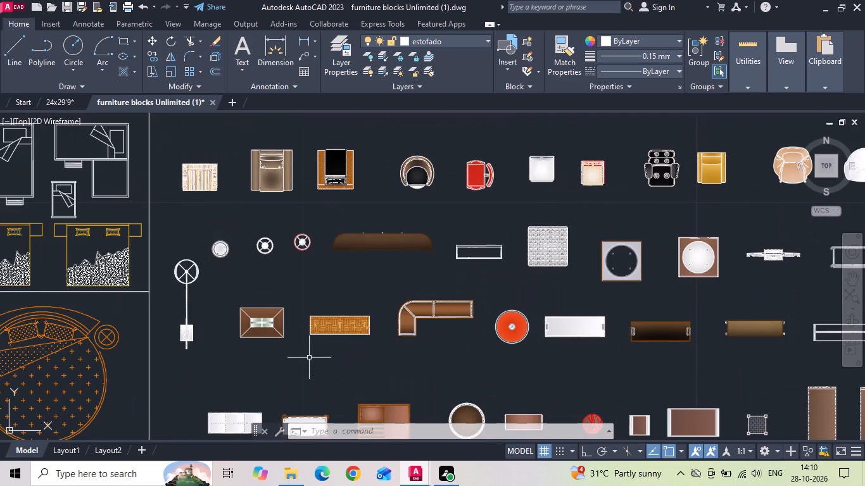
Add the long dark brown console block with two rounded corners to the selection.
scroll(401, 229, up, 2)
drag(391, 234, 370, 260)
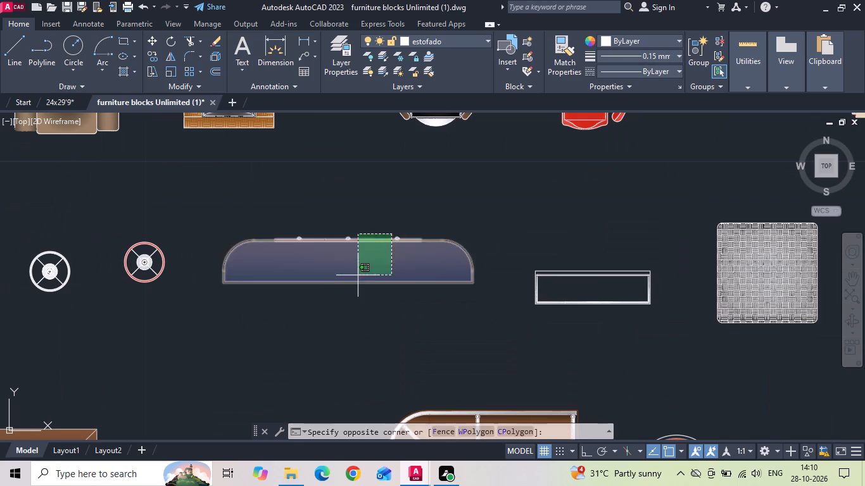
click(358, 275)
Add the brown armchair and the adjacent woven-arm armchair with the black seat to the selection.
scroll(306, 322, down, 1)
middle_drag(372, 249, 400, 337)
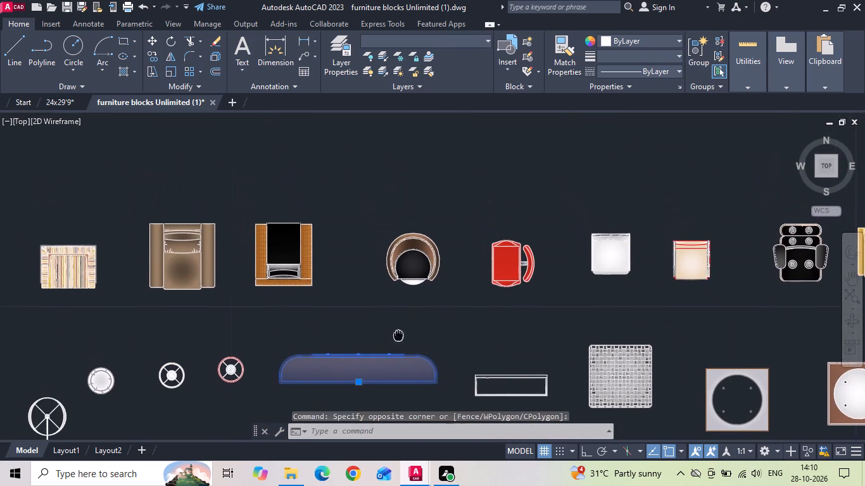
middle_drag(400, 337, 403, 342)
drag(264, 327, 241, 308)
click(199, 271)
Add the yellow armchair block beside the black massage-style chair to the selection.
scroll(186, 311, down, 2)
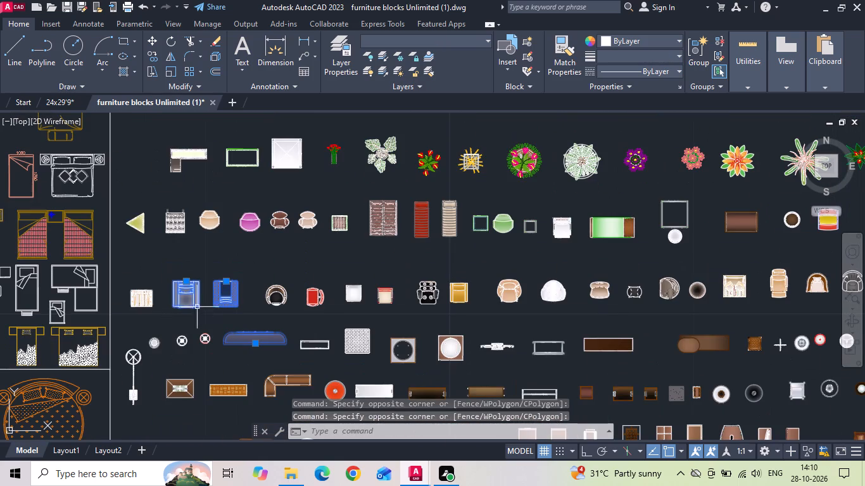
scroll(215, 230, up, 2)
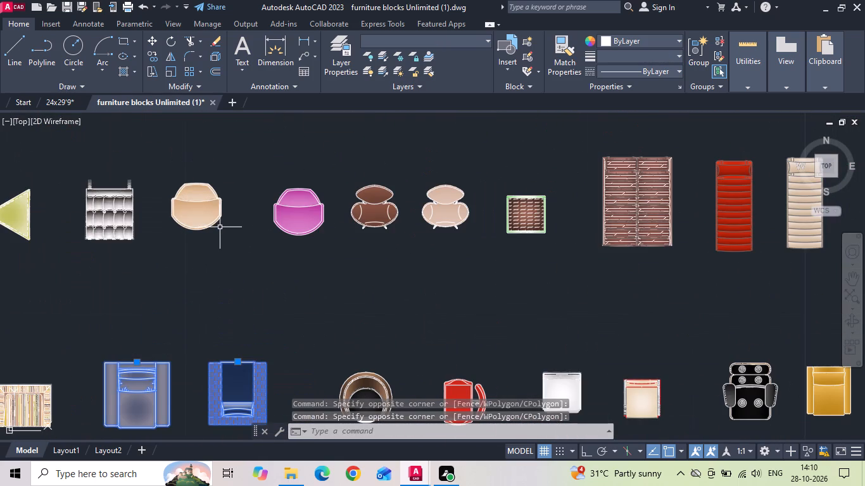
scroll(220, 227, down, 1)
scroll(491, 331, up, 2)
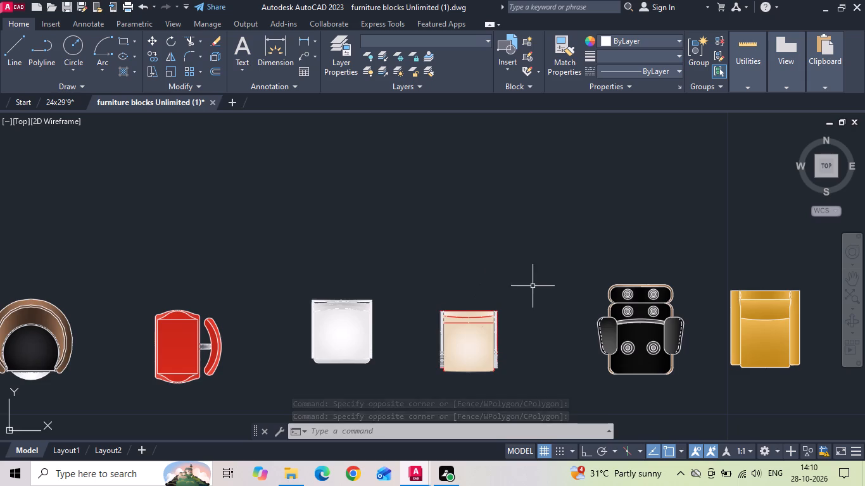
middle_drag(534, 289, 28, 283)
drag(246, 266, 230, 332)
click(230, 332)
Examine the armchairs, recliners and round tables in the library row beyond the yellow armchair.
scroll(189, 230, down, 2)
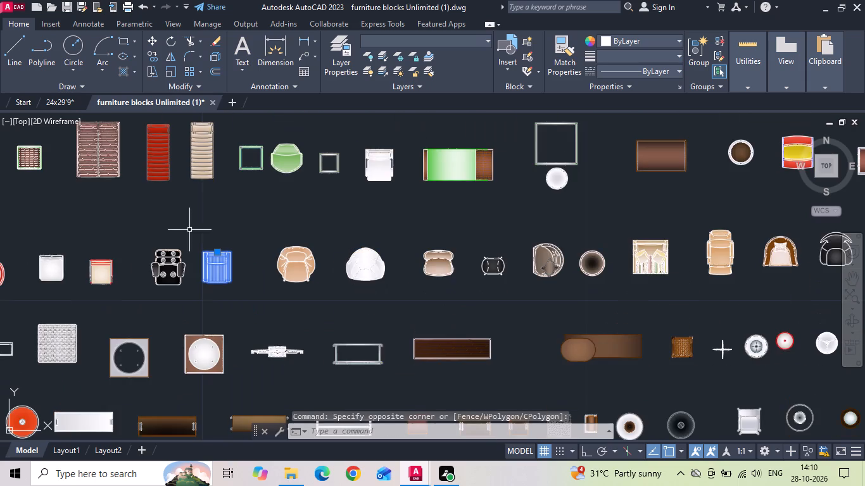
scroll(545, 270, up, 3)
scroll(284, 256, down, 2)
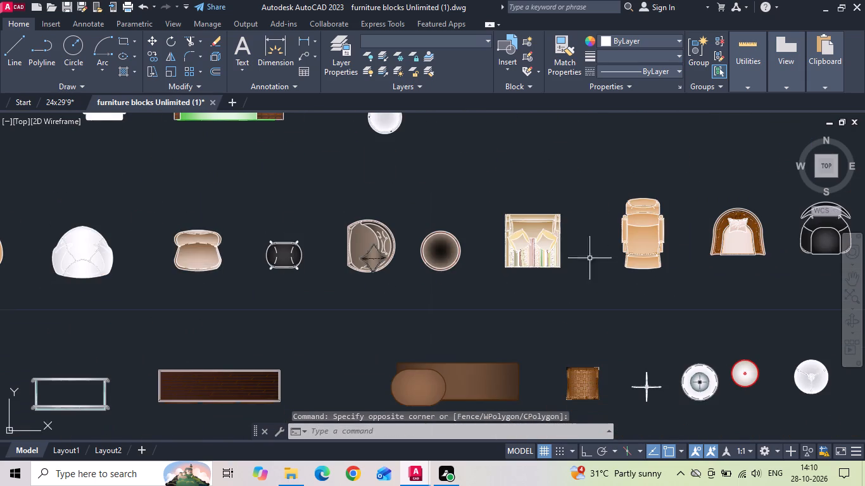
scroll(650, 249, up, 2)
scroll(414, 250, down, 2)
scroll(631, 214, up, 2)
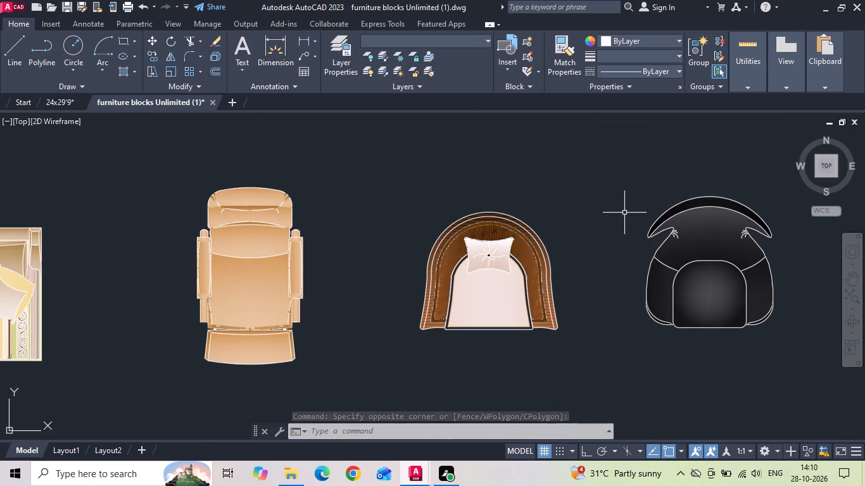
scroll(301, 268, down, 3)
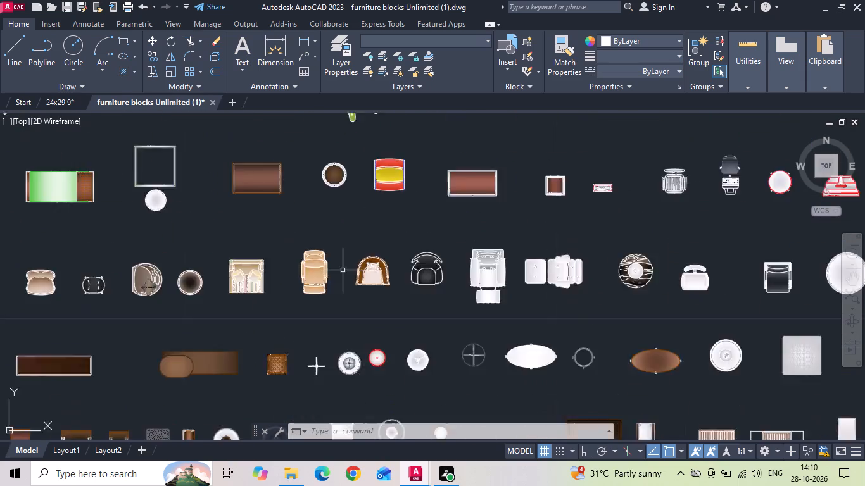
scroll(478, 282, up, 3)
scroll(331, 270, down, 3)
scroll(562, 275, up, 2)
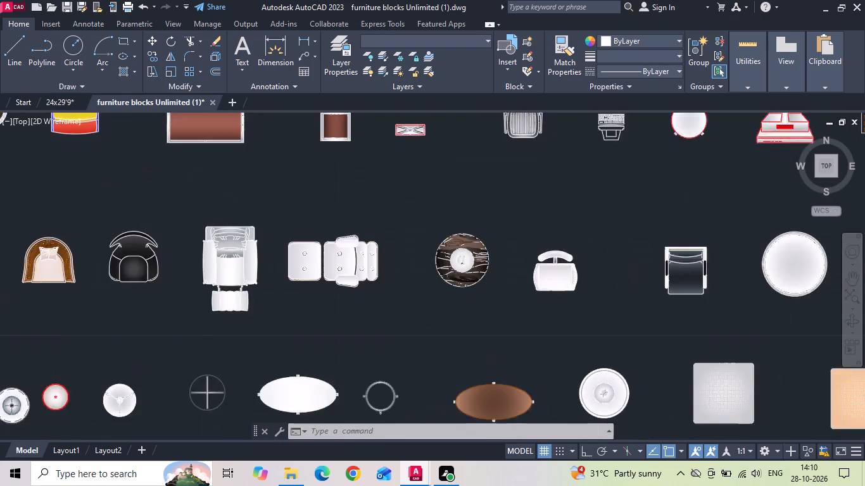
scroll(562, 275, up, 1)
scroll(424, 221, down, 2)
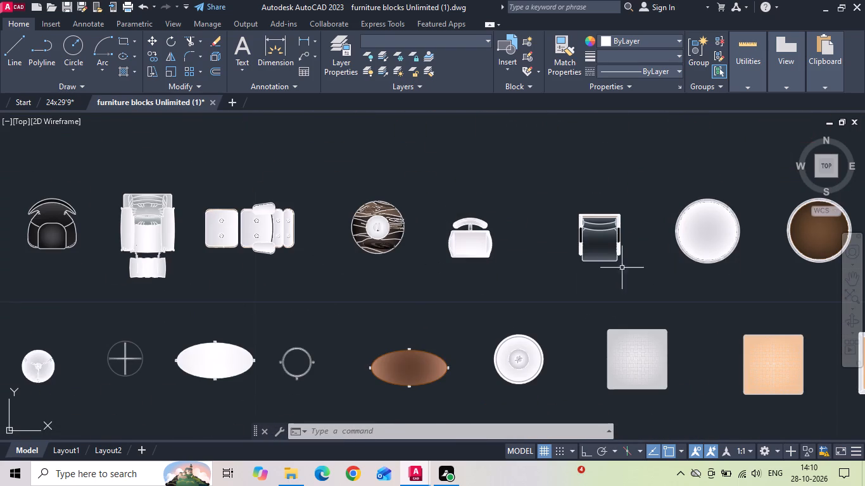
scroll(668, 259, up, 2)
scroll(463, 348, down, 2)
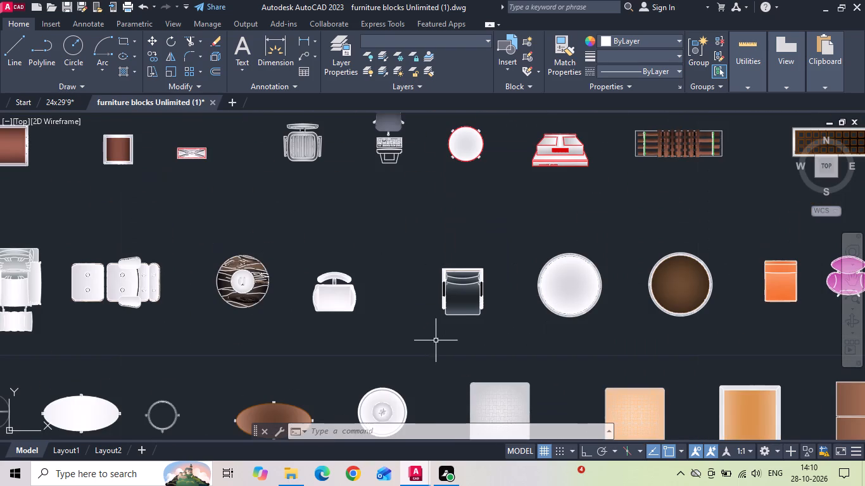
Add the wide flat-screen TV block, set between two small speakers, to the selection.
middle_drag(615, 321, 383, 268)
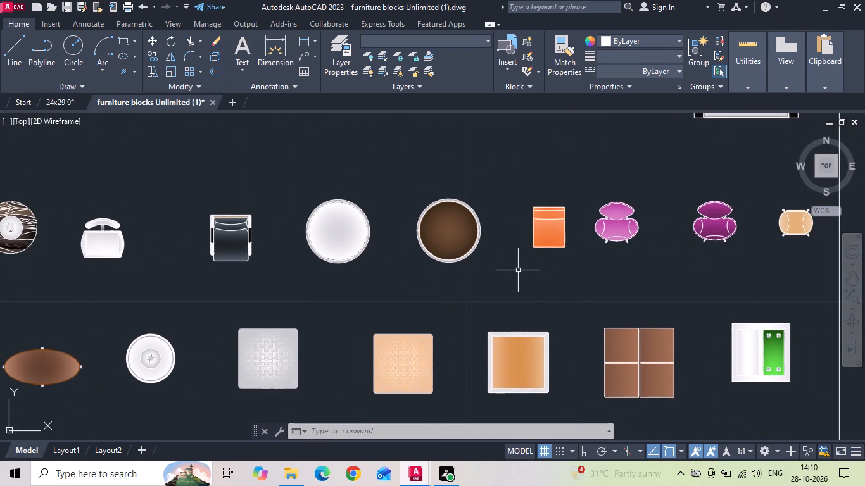
middle_drag(521, 289, 512, 368)
middle_drag(518, 253, 500, 356)
middle_drag(345, 360, 434, 392)
middle_drag(441, 394, 449, 397)
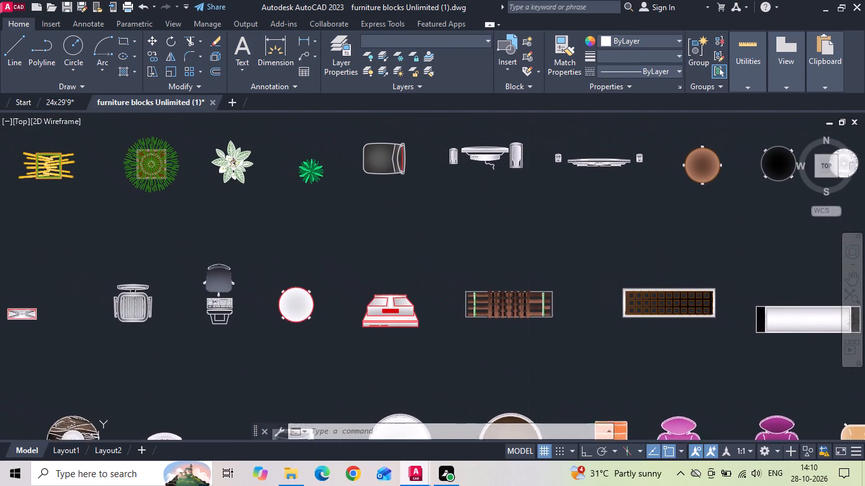
middle_drag(574, 321, 553, 428)
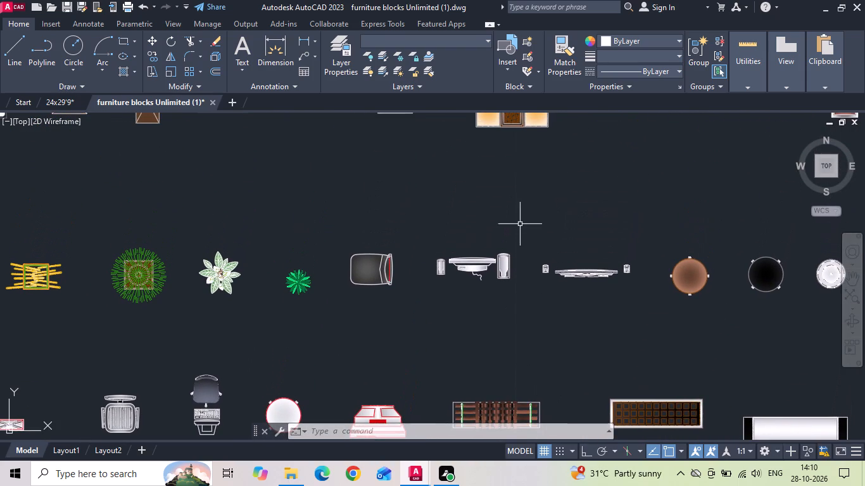
middle_drag(520, 228, 521, 235)
scroll(594, 263, up, 4)
scroll(595, 262, down, 3)
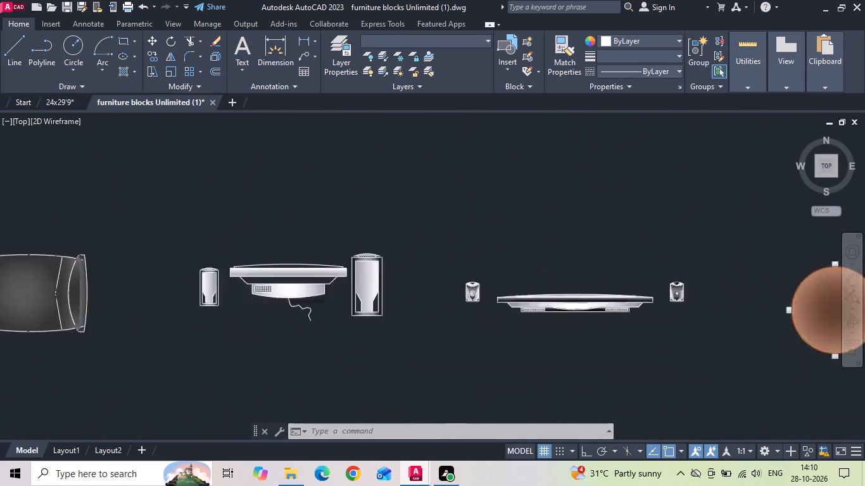
scroll(595, 262, down, 1)
click(588, 277)
Add the brown sideways-facing armchair, between the red-and-white round chair and the black-and-red armchair, to the selection.
scroll(567, 323, down, 1)
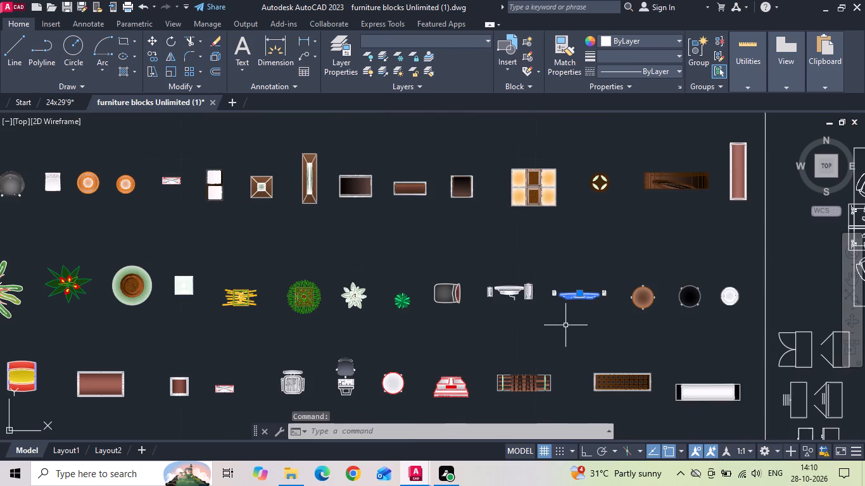
scroll(410, 301, up, 2)
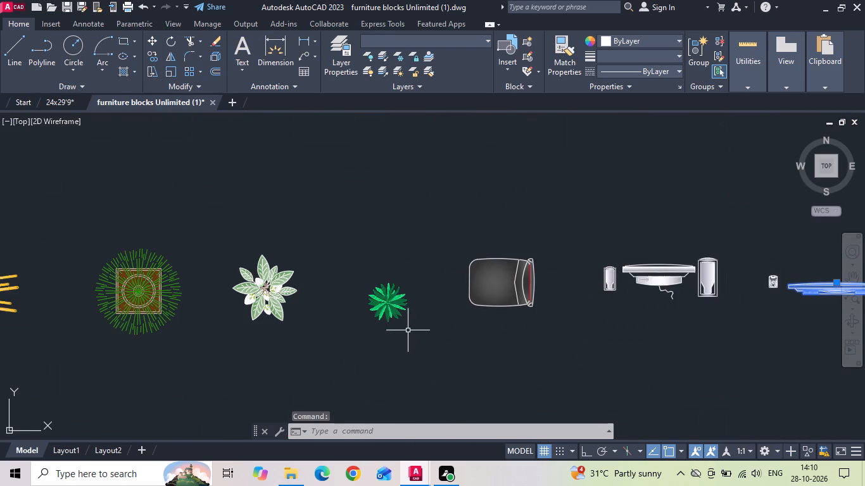
scroll(414, 338, down, 2)
middle_drag(232, 342, 468, 321)
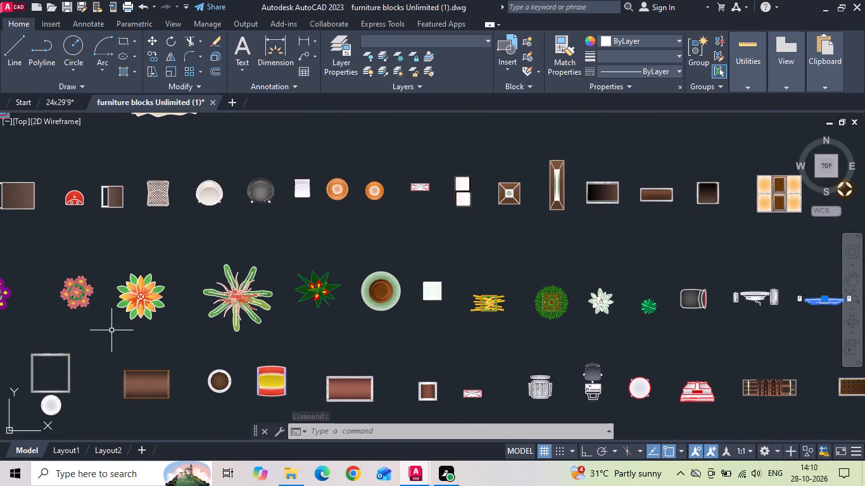
middle_drag(106, 330, 368, 355)
middle_drag(166, 363, 380, 388)
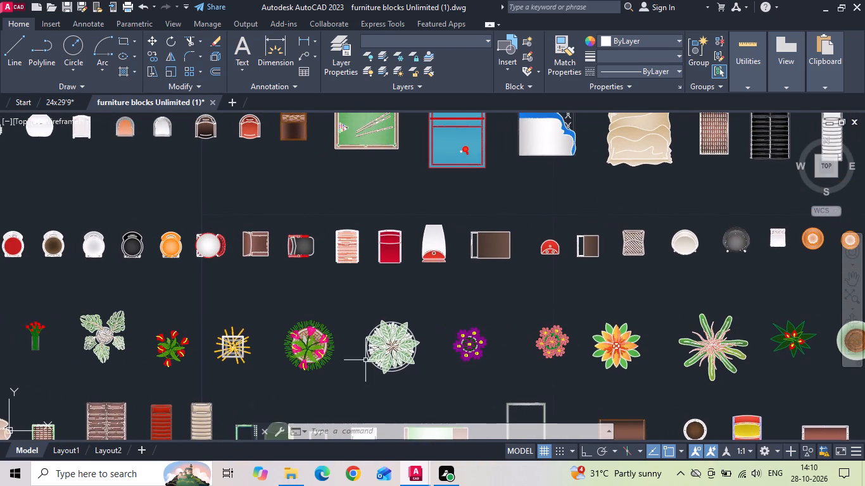
drag(253, 217, 257, 238)
click(256, 256)
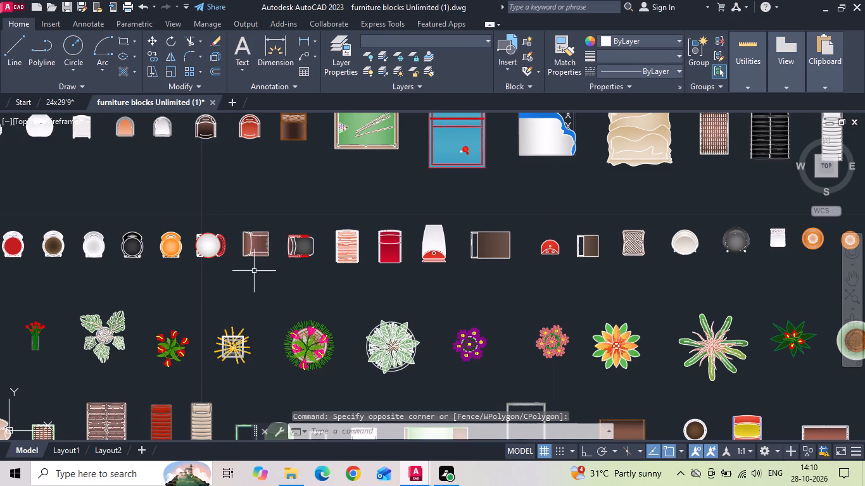
click(255, 282)
click(239, 228)
Add the black gradient sideways-facing armchair beside the zebra-patterned chair to the selection.
middle_drag(151, 290, 330, 347)
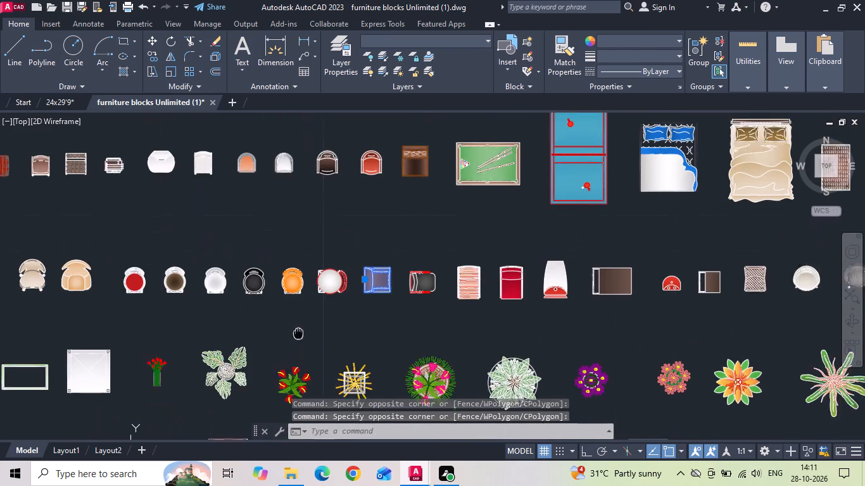
middle_drag(330, 347, 350, 367)
scroll(137, 244, up, 3)
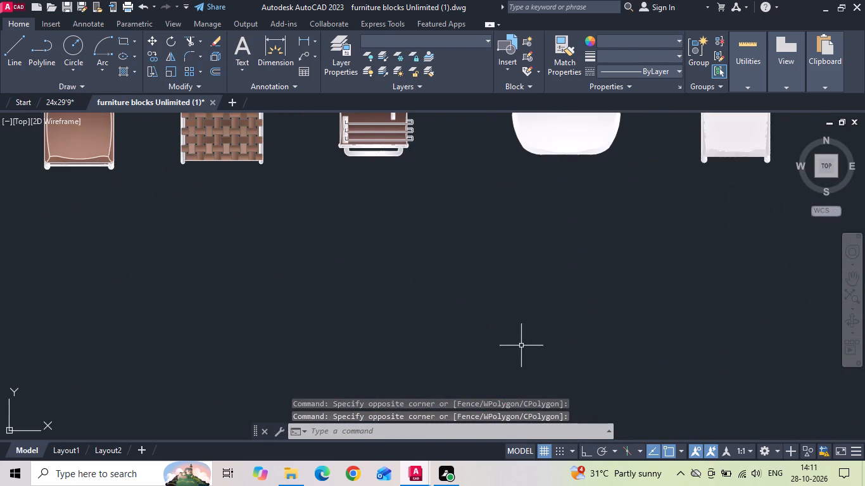
scroll(522, 347, down, 3)
scroll(398, 180, up, 3)
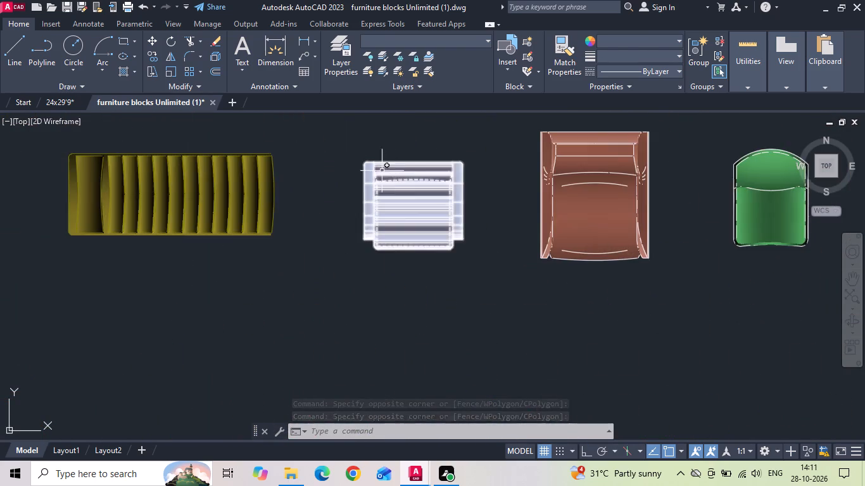
scroll(328, 199, down, 3)
middle_drag(467, 169, 458, 262)
scroll(203, 201, up, 2)
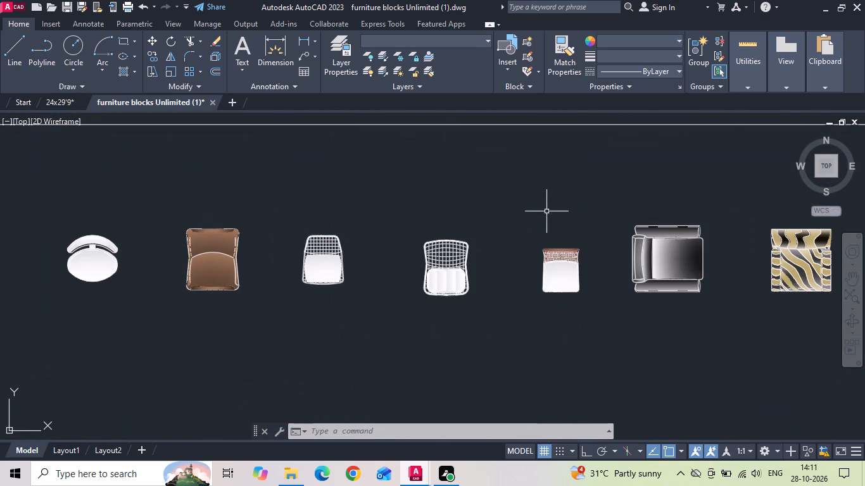
middle_drag(543, 211, 77, 211)
drag(151, 199, 139, 245)
drag(142, 250, 145, 244)
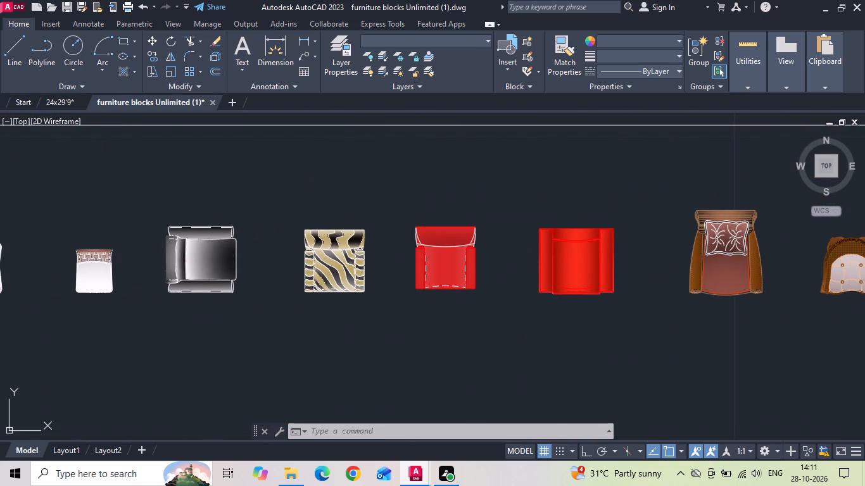
drag(211, 191, 217, 254)
click(199, 266)
Add the arched woven armchair with the white tufted seat and the adjacent olive-brown armchair to the selection.
scroll(156, 237, down, 1)
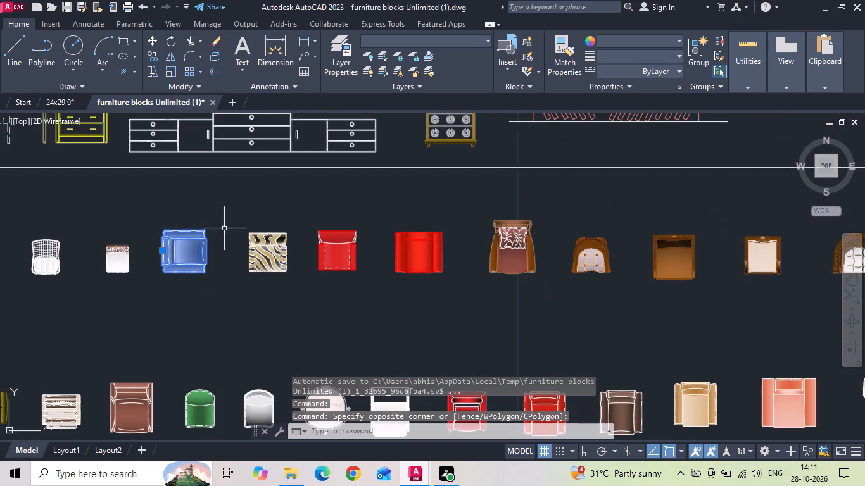
scroll(650, 248, up, 4)
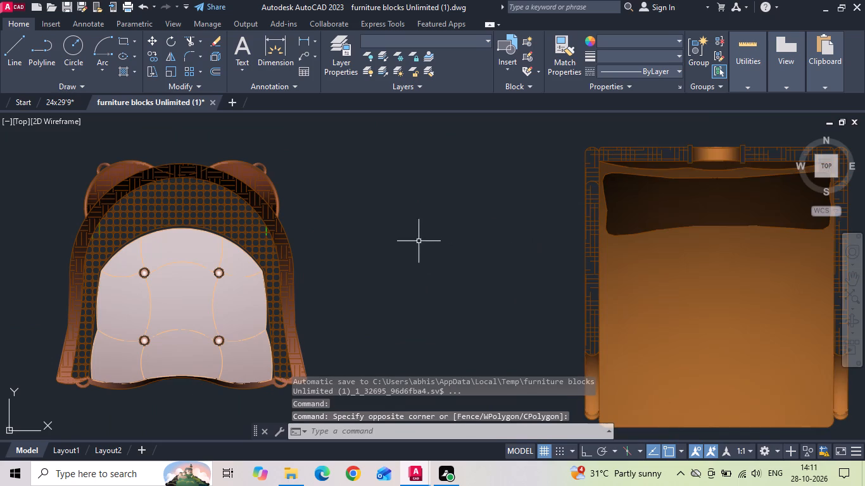
scroll(373, 226, down, 3)
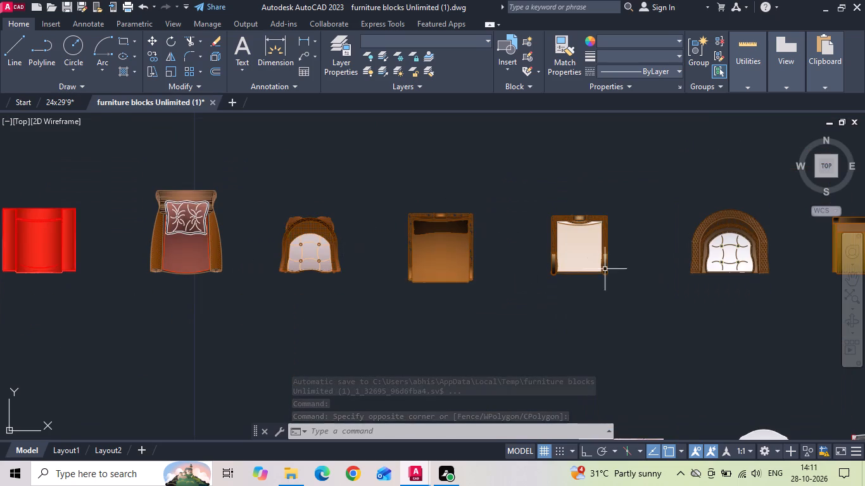
scroll(650, 291, up, 1)
middle_drag(649, 291, 218, 292)
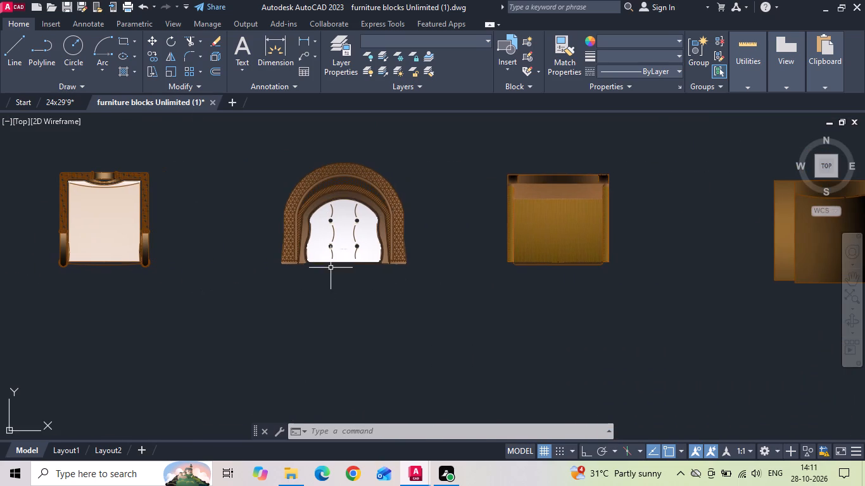
scroll(331, 267, down, 2)
drag(446, 201, 411, 249)
drag(331, 265, 339, 264)
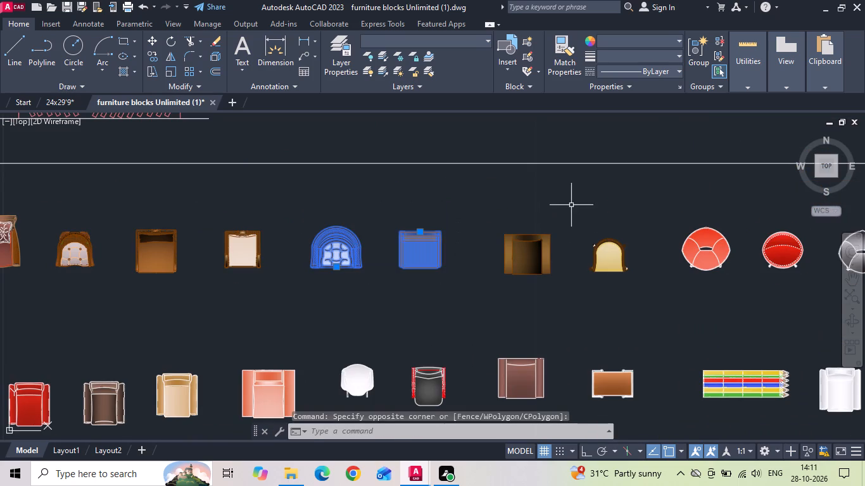
Add the dark brown wide-armed armchair and the brown armchair directly below it to the selection.
drag(569, 212, 534, 248)
click(493, 370)
Add the navy armchair and the adjacent white wood-framed armchair at the end of the top row to the selection.
middle_drag(498, 304, 496, 302)
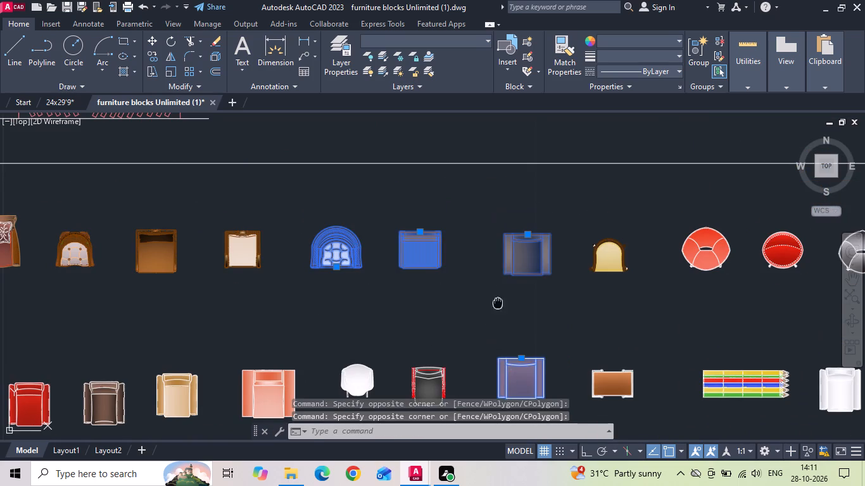
middle_drag(496, 302, 479, 296)
scroll(411, 246, down, 1)
middle_drag(536, 252, 242, 241)
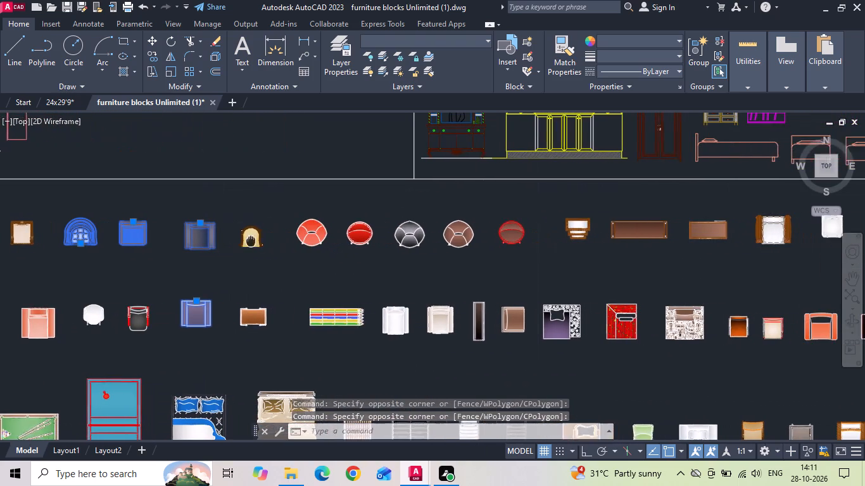
middle_drag(242, 241, 208, 241)
scroll(568, 190, up, 3)
scroll(344, 234, down, 3)
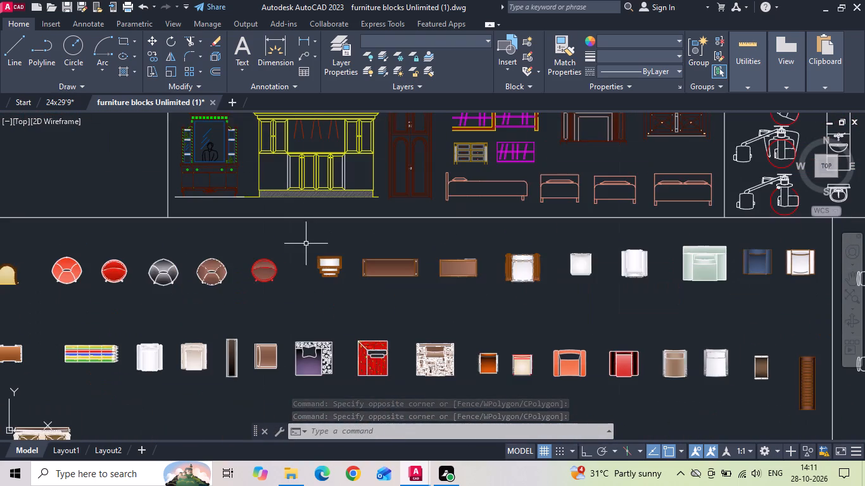
scroll(649, 250, up, 3)
scroll(539, 235, down, 3)
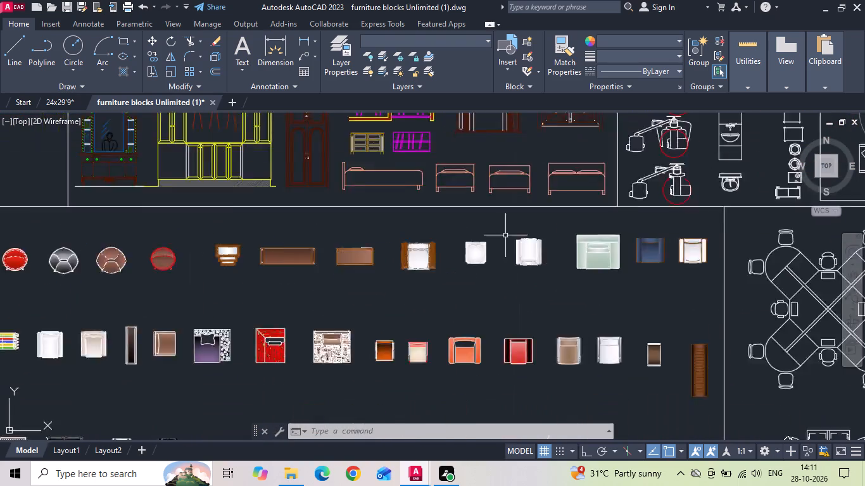
scroll(505, 235, down, 1)
scroll(595, 265, up, 3)
drag(704, 147, 664, 188)
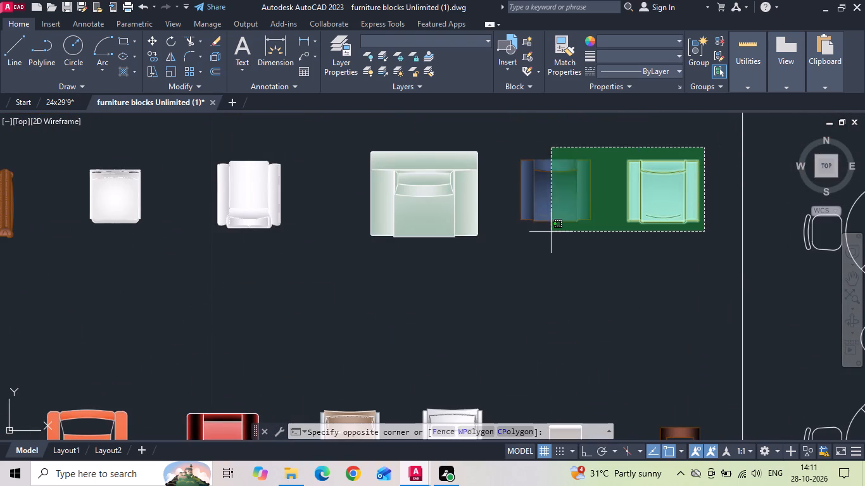
click(526, 240)
Copy the selected furniture blocks and paste them into the 24x29'9 drawing, in the empty space beside the floor plan.
scroll(586, 171, down, 1)
scroll(470, 344, up, 3)
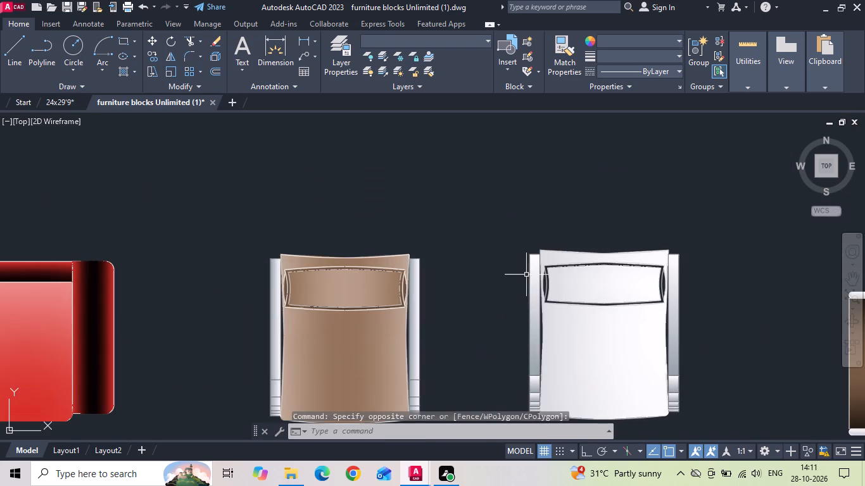
scroll(688, 189, down, 3)
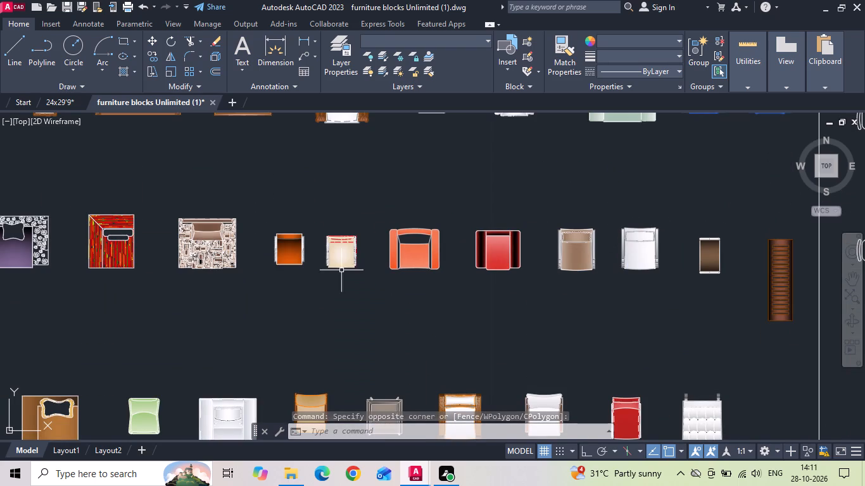
middle_drag(313, 268, 460, 215)
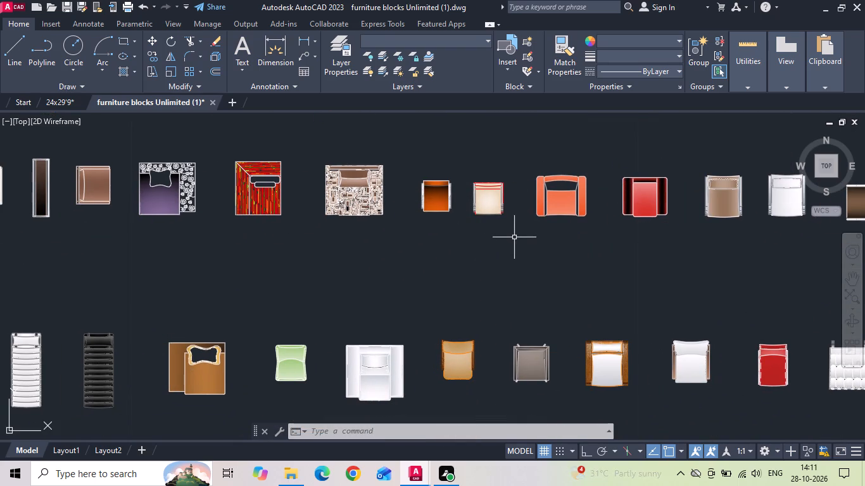
key(ctrl+c)
click(65, 103)
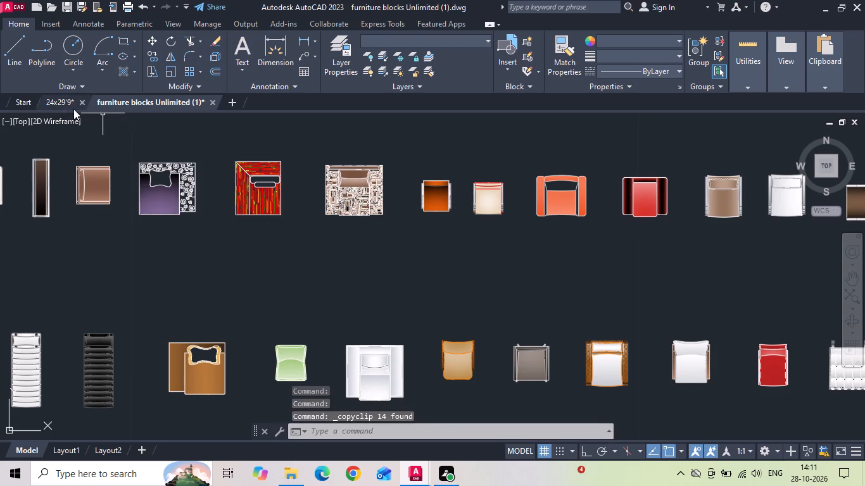
key(ctrl+v)
scroll(225, 201, down, 2)
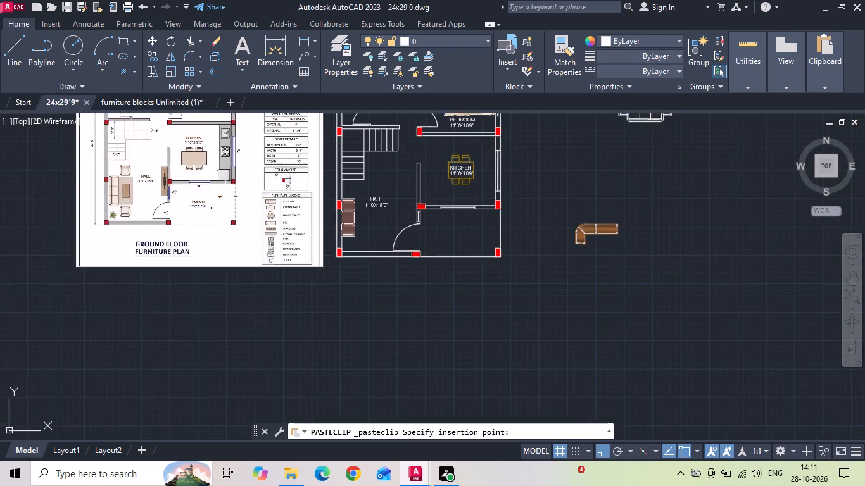
scroll(225, 201, down, 2)
drag(518, 188, 519, 196)
Scale all the pasted furniture blocks by a factor of 39.3701.
drag(483, 165, 524, 202)
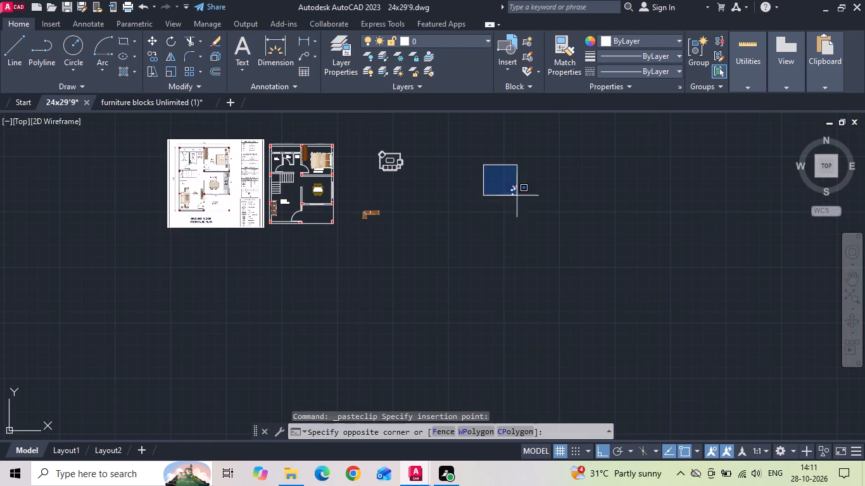
drag(524, 202, 553, 227)
click(560, 231)
right_click(548, 216)
click(572, 275)
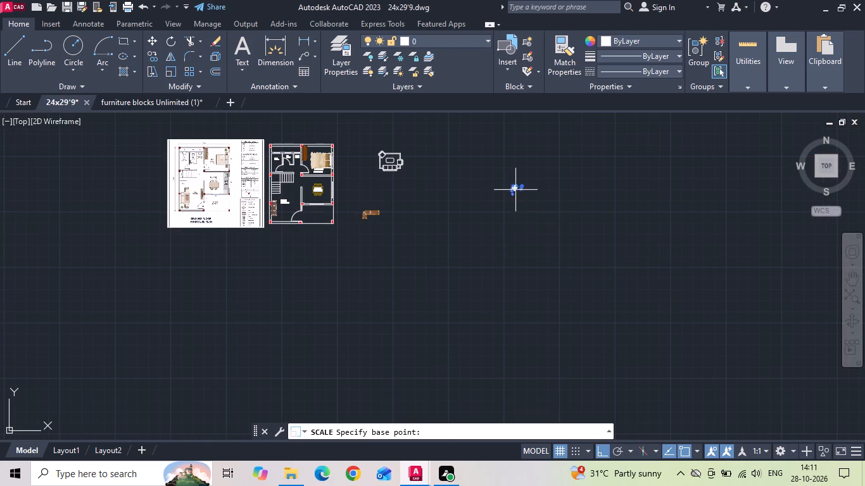
drag(514, 188, 521, 215)
text(39.3701)
key(Return)
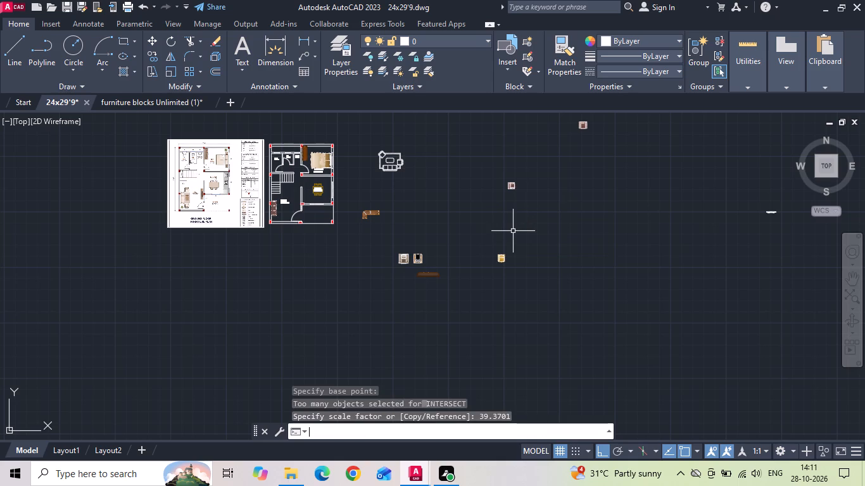
Move the long brown round-cornered console block into the hall, just below the HALL label, with Ortho off.
scroll(403, 285, up, 2)
drag(464, 247, 457, 278)
click(454, 281)
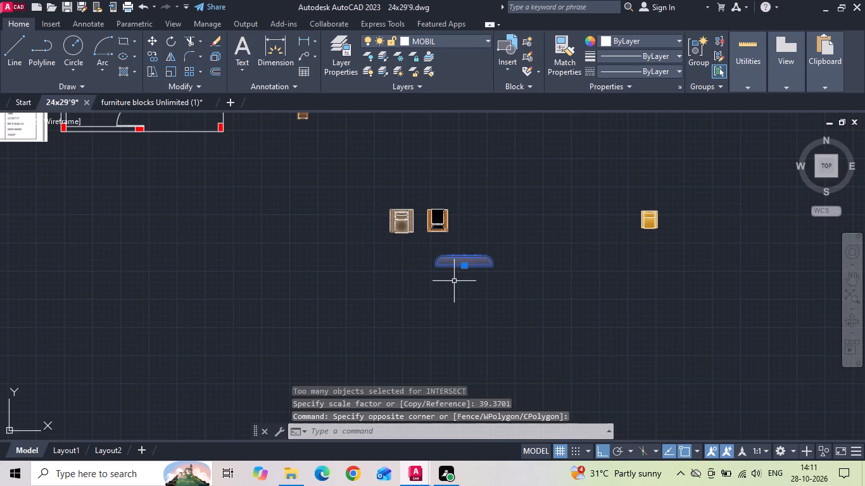
right_click(453, 281)
click(483, 228)
drag(451, 271, 399, 291)
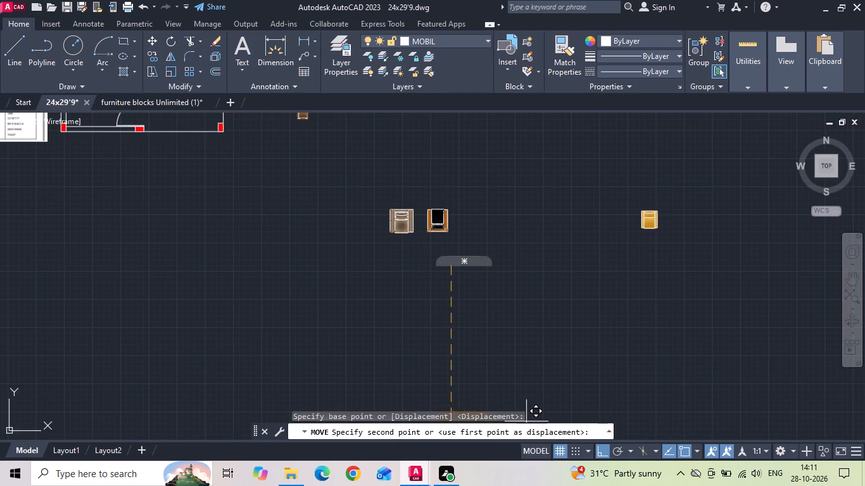
click(606, 450)
scroll(624, 399, down, 2)
scroll(363, 339, up, 1)
scroll(277, 217, up, 2)
scroll(683, 301, up, 1)
middle_drag(584, 294, 320, 289)
click(457, 302)
Scale the console block in the hall down freehand to about a third of its size.
drag(507, 271, 506, 278)
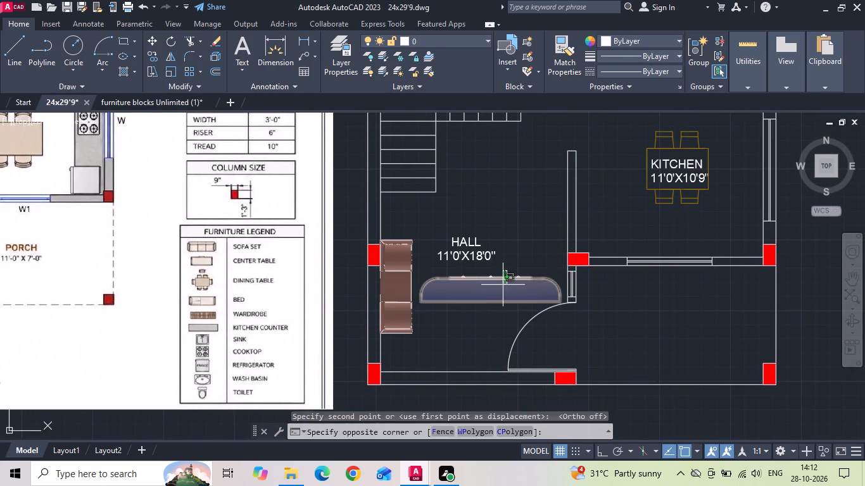
click(501, 287)
right_click(501, 287)
click(527, 254)
drag(531, 260, 531, 273)
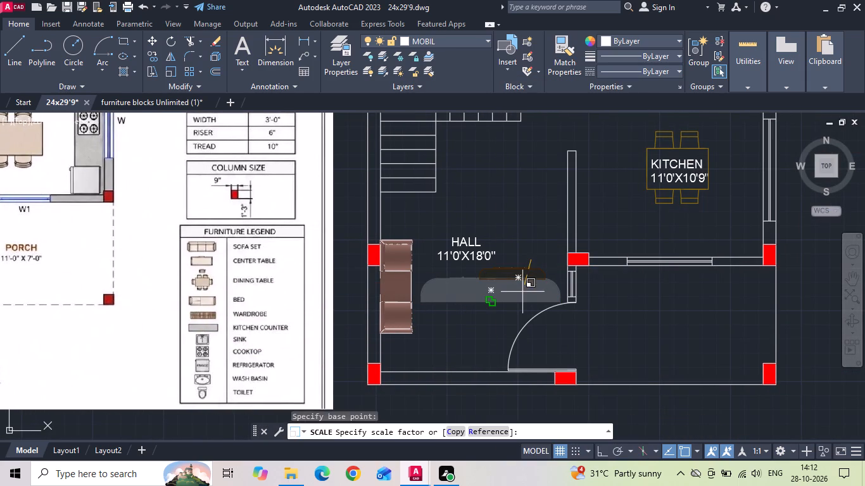
click(524, 280)
Rotate the scaled console block in the hall to stand vertically, with Ortho on.
drag(539, 252, 535, 275)
click(534, 276)
right_click(534, 277)
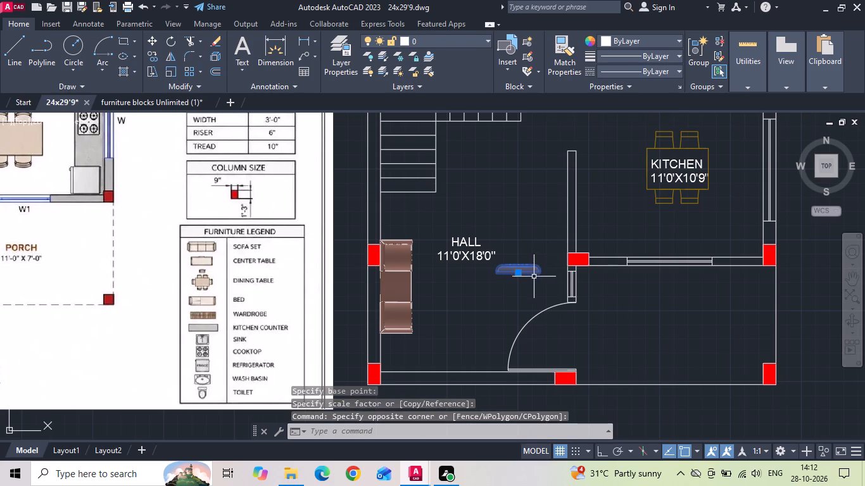
click(564, 276)
click(602, 449)
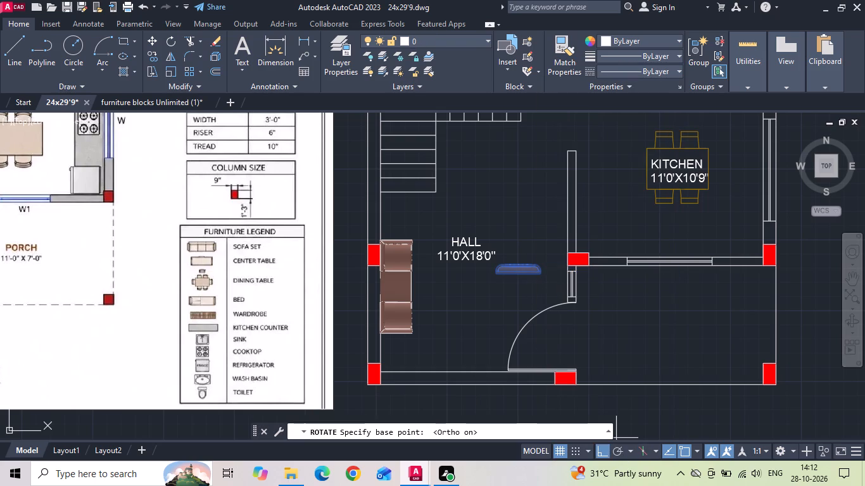
drag(530, 224, 529, 234)
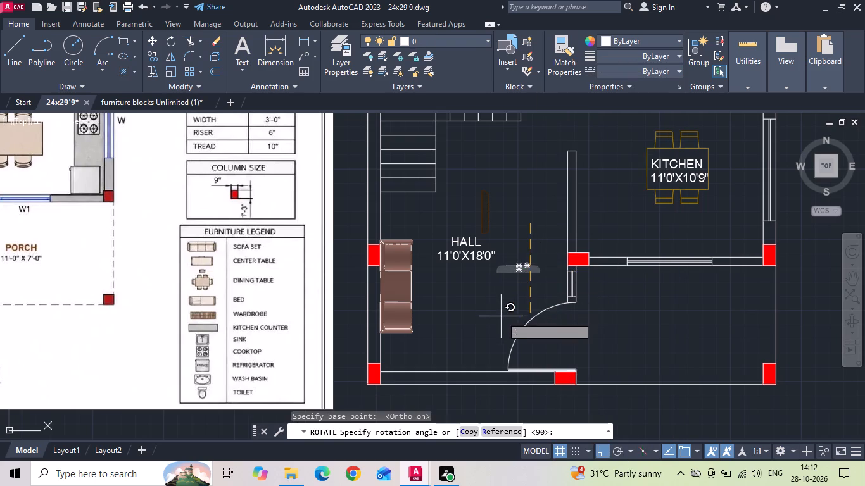
click(499, 319)
Move the upright console block against the partition wall between the hall and kitchen.
scroll(582, 258, down, 1)
scroll(521, 213, up, 3)
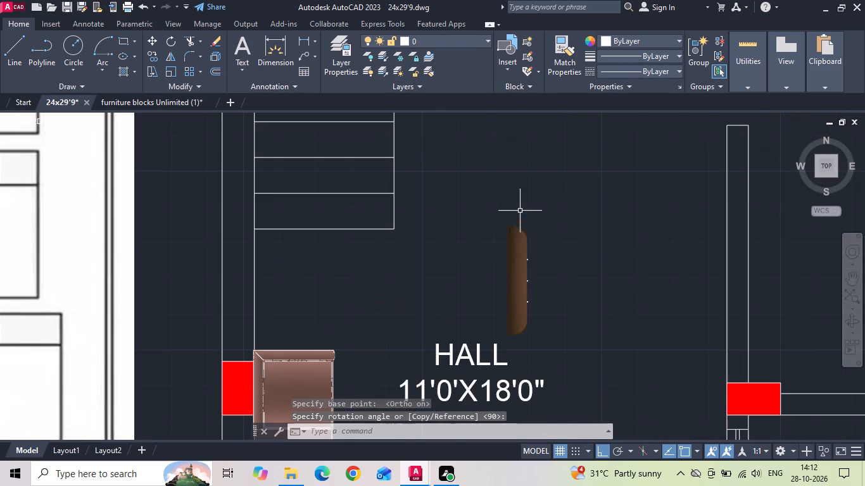
click(526, 258)
right_click(526, 258)
click(566, 230)
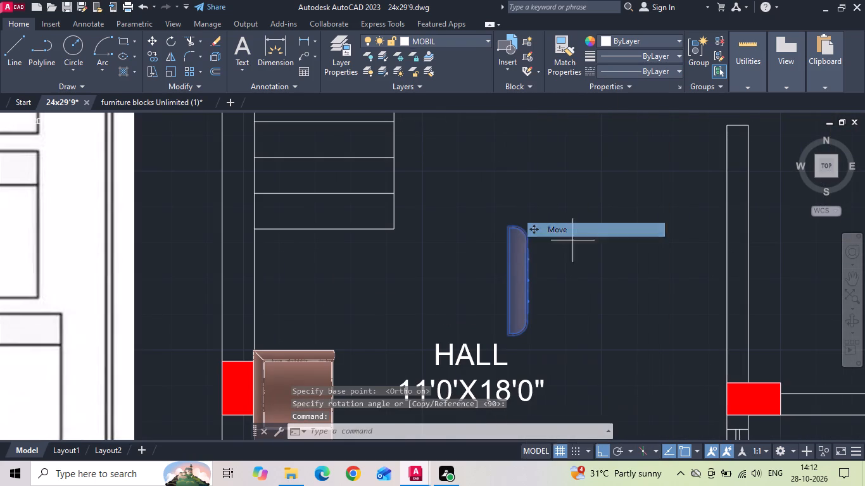
drag(531, 280, 536, 285)
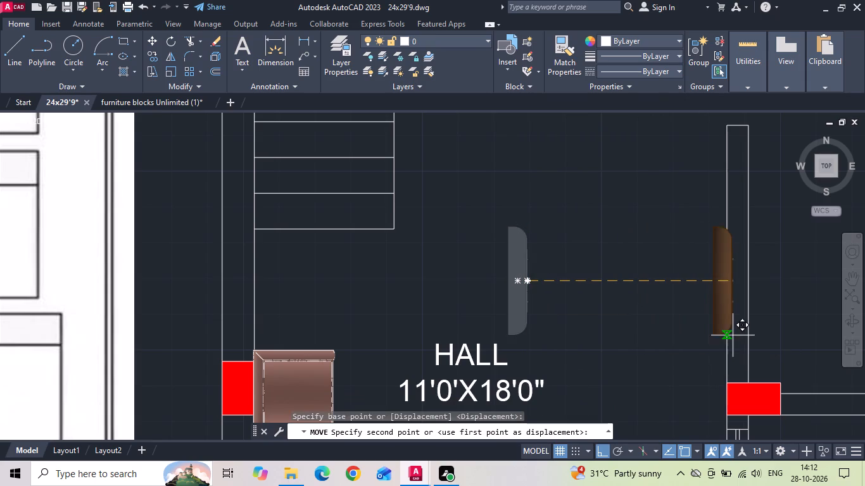
click(726, 330)
Delete the brown L-shaped sofa block lying beside the floor plan.
scroll(628, 283, down, 3)
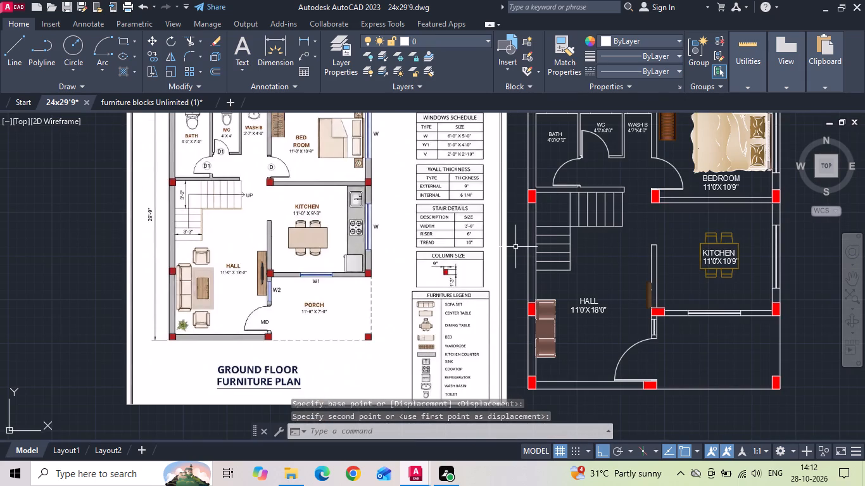
scroll(545, 325, up, 4)
scroll(370, 265, down, 4)
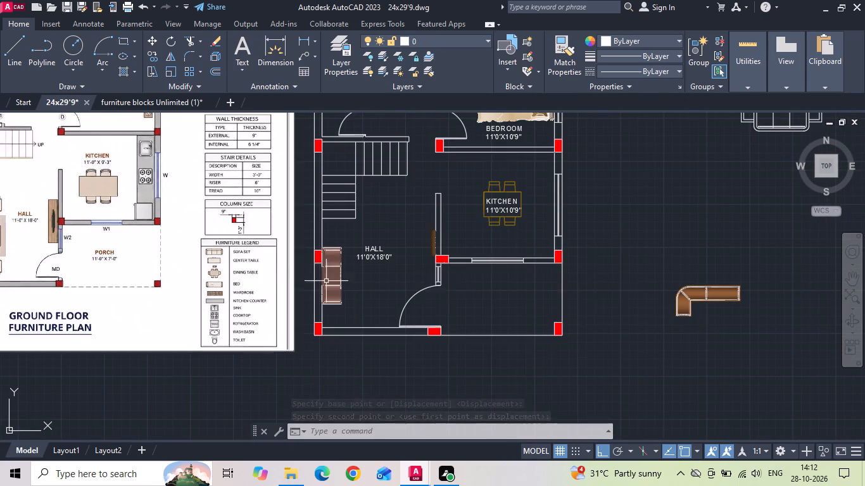
middle_drag(667, 308, 457, 335)
drag(524, 287, 491, 355)
click(490, 356)
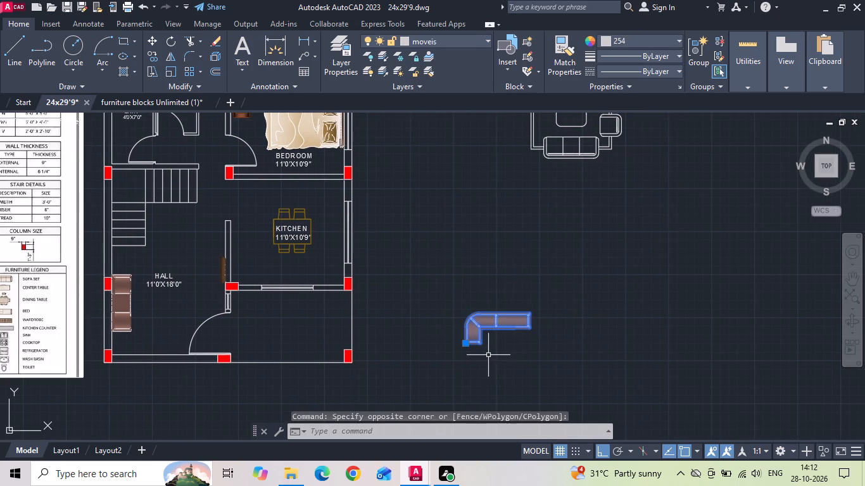
key(Delete)
Move the scattered leftover furniture blocks, except the sofa set outline, horizontally closer to the floor plan with Ortho on.
scroll(477, 339, down, 3)
drag(541, 212, 630, 257)
click(763, 290)
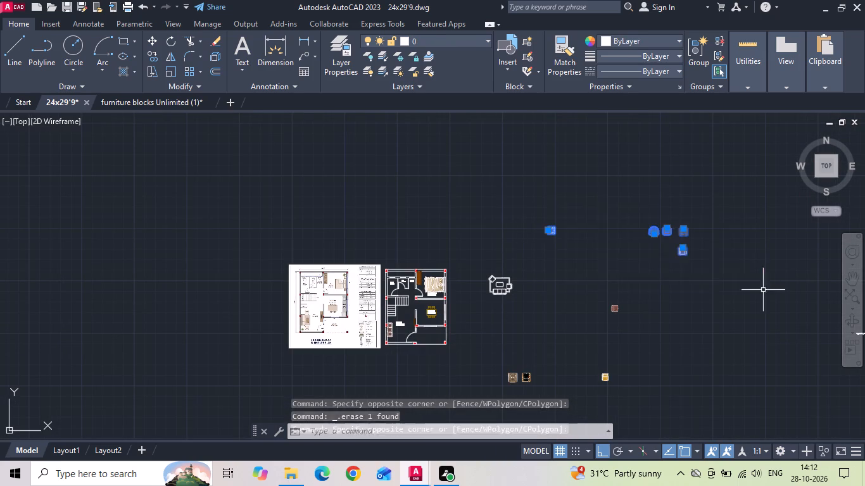
scroll(512, 214, down, 2)
drag(676, 201, 655, 276)
click(647, 283)
click(573, 267)
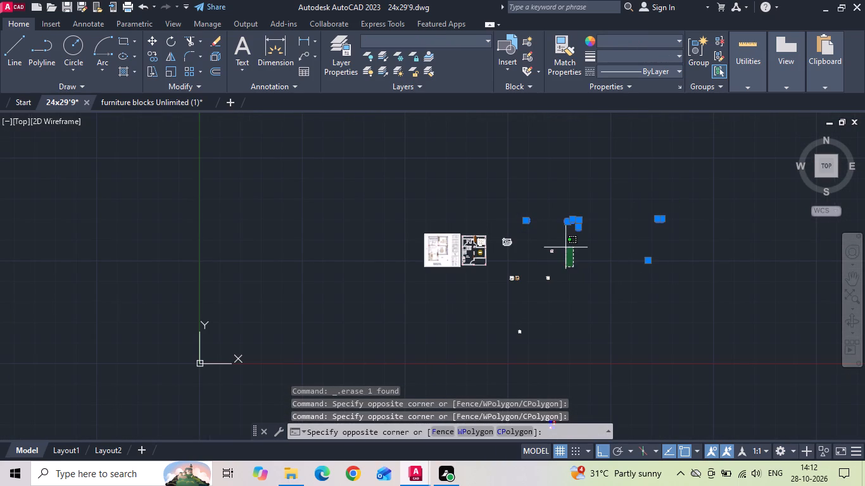
drag(543, 235, 543, 242)
drag(560, 258, 538, 303)
click(508, 352)
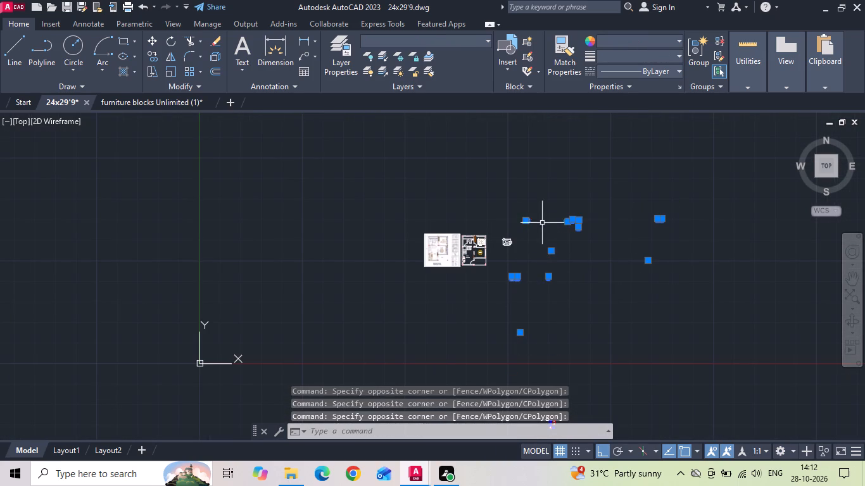
right_click(545, 192)
click(568, 249)
drag(572, 239, 551, 257)
scroll(537, 261, up, 1)
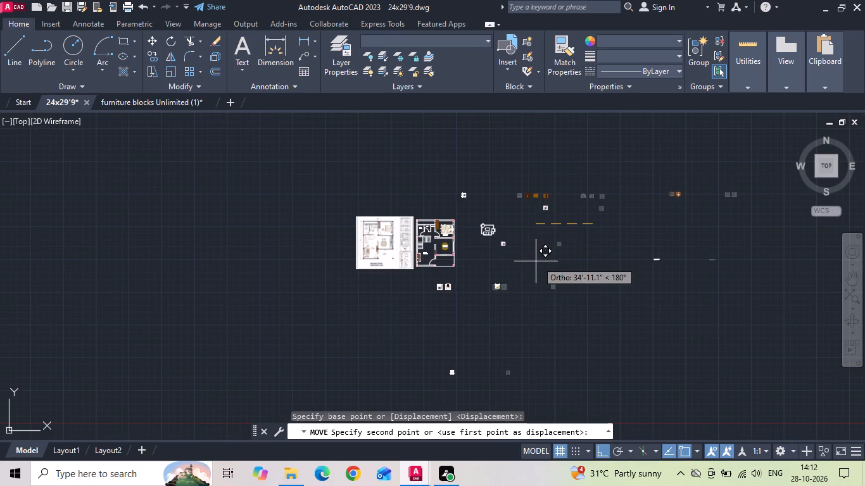
click(524, 268)
Move the row of three armchair blocks below the floor plan horizontally, clear of the plan on its east side.
drag(507, 272, 493, 292)
click(382, 319)
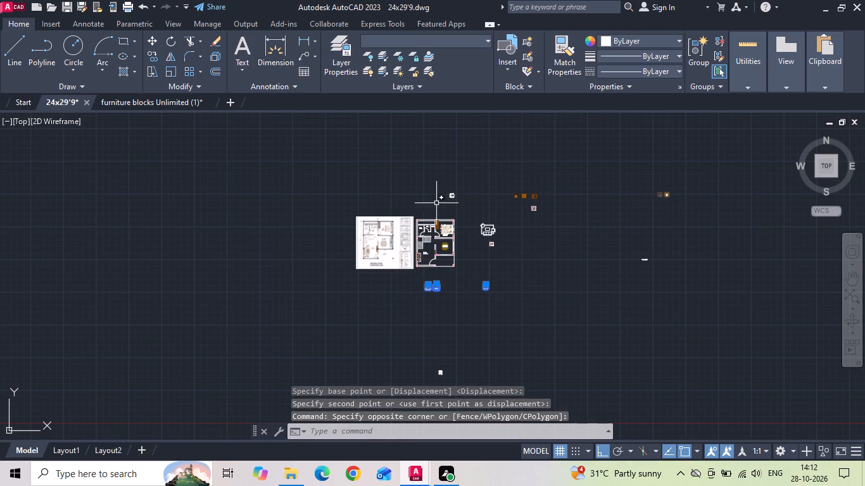
right_click(460, 207)
click(469, 249)
drag(437, 287, 454, 283)
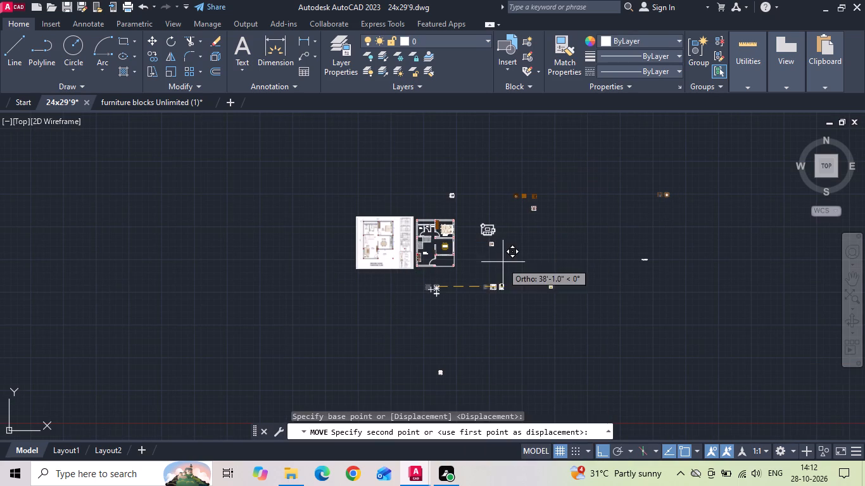
click(493, 258)
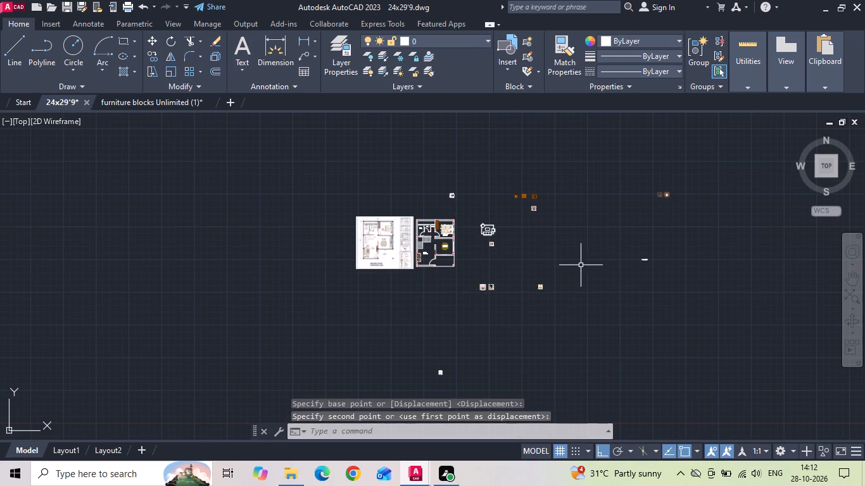
Copy the row of three armchair blocks, placing one copy above the originals and another below them.
drag(571, 273, 535, 287)
click(465, 304)
right_click(464, 297)
drag(481, 251, 483, 266)
click(492, 318)
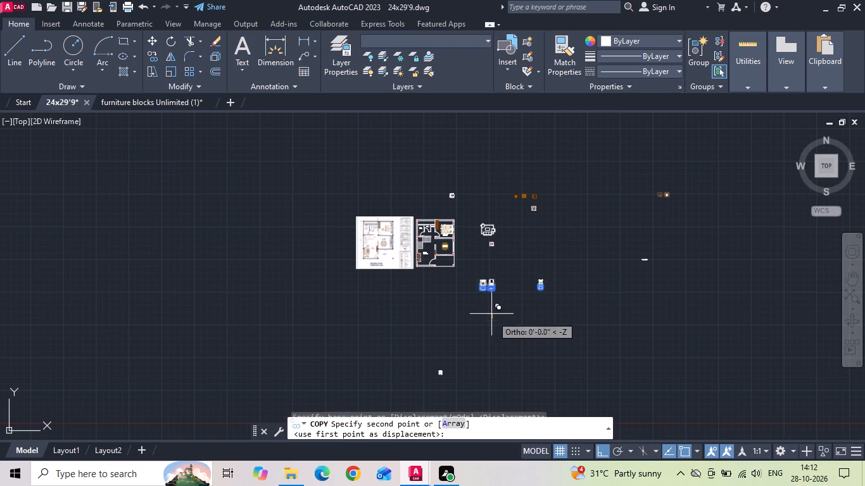
click(486, 291)
drag(485, 337, 457, 366)
key(Escape)
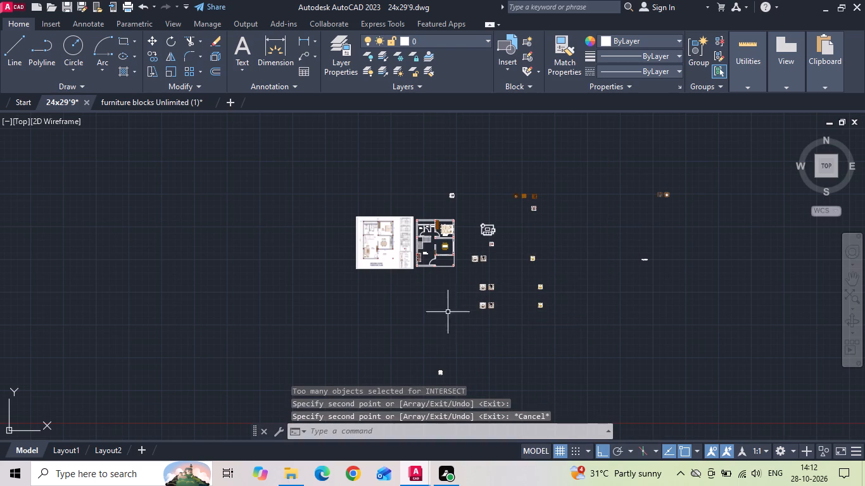
Erase the lowest copied row of three armchair blocks.
drag(557, 299, 495, 327)
click(434, 332)
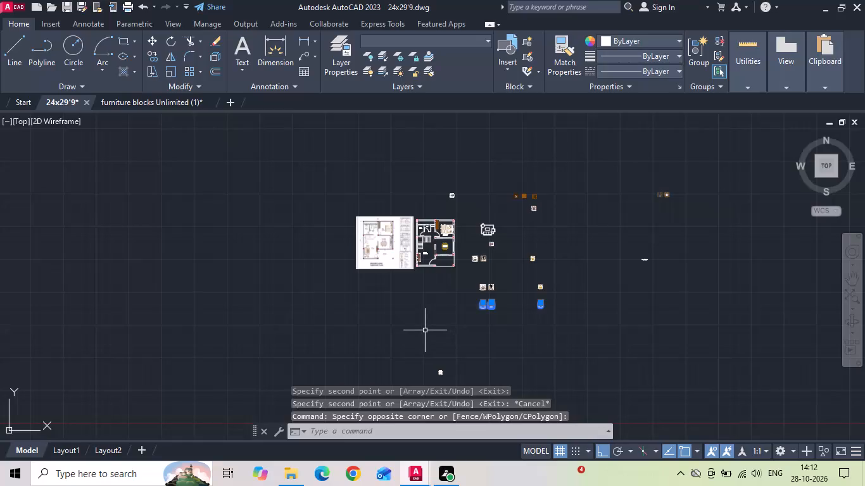
key(Delete)
Copy the lone cream chair block from below the plan to the space between the two armchair rows, with Ortho off.
click(606, 454)
middle_drag(494, 320, 493, 278)
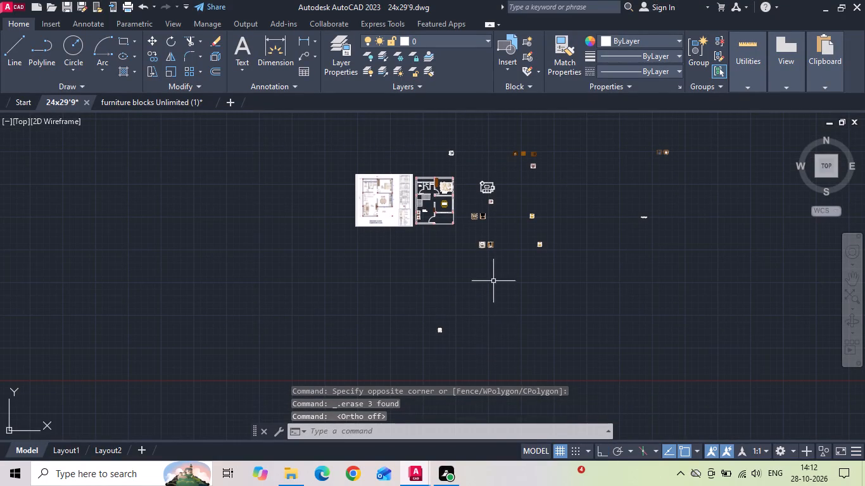
drag(484, 346, 456, 335)
click(408, 311)
right_click(407, 311)
click(448, 235)
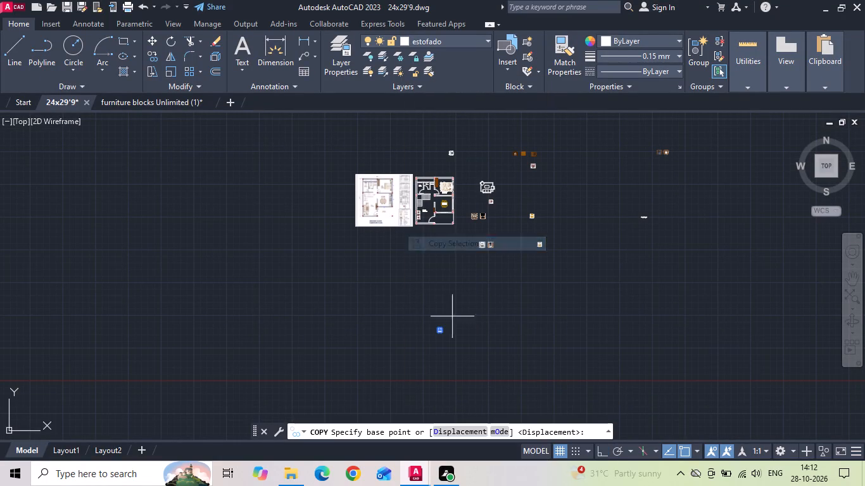
drag(441, 333, 447, 318)
scroll(481, 216, up, 5)
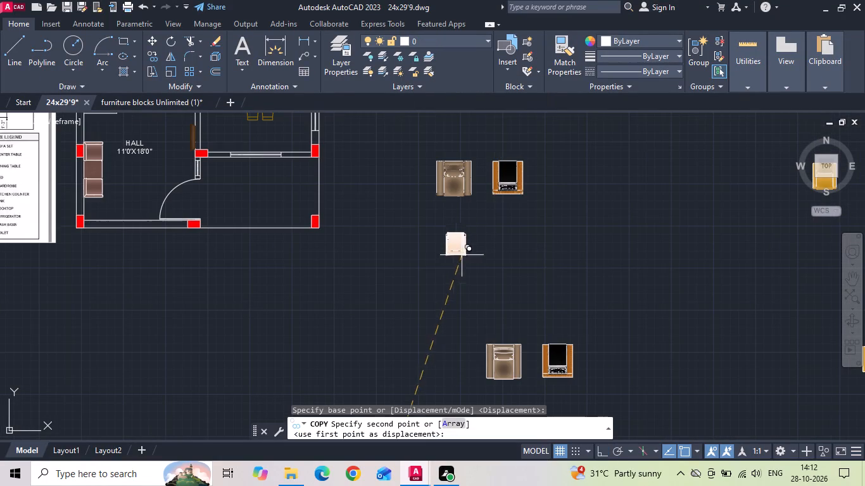
click(455, 311)
scroll(444, 346, down, 2)
key(Escape)
Move the grey armchair block from above the floor plan to beside the upper row of armchairs.
drag(424, 160, 417, 153)
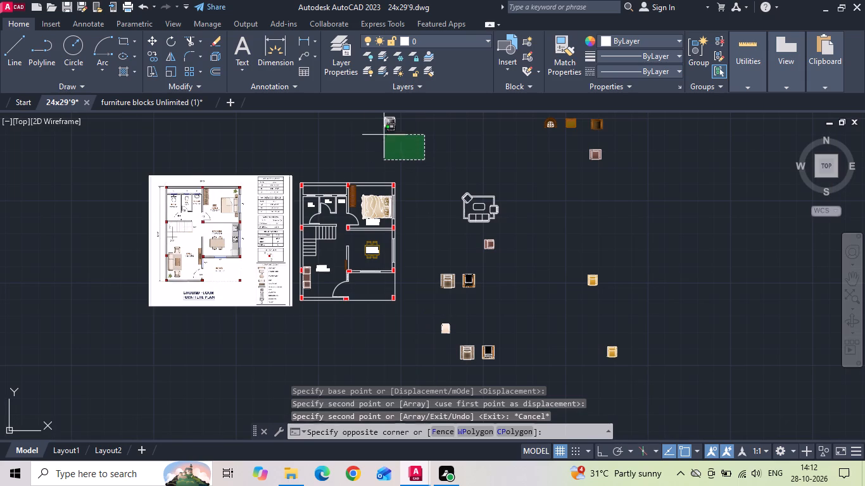
click(363, 119)
right_click(363, 127)
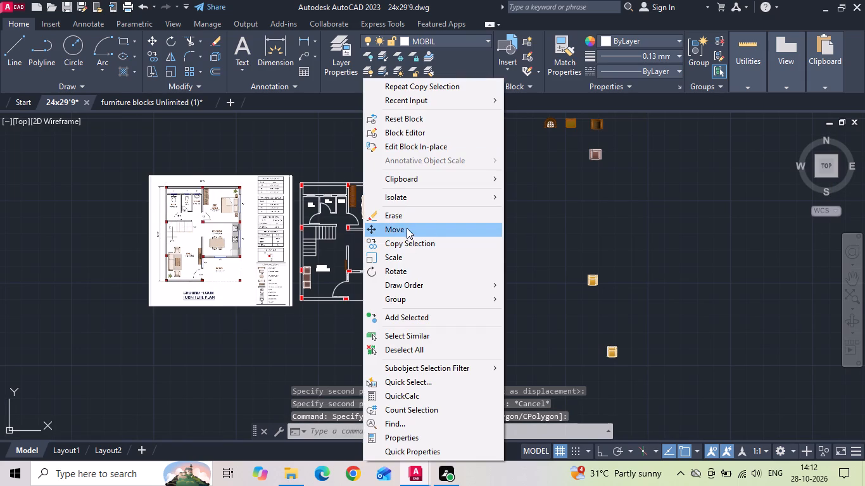
click(407, 228)
drag(401, 130, 402, 157)
scroll(432, 282, up, 3)
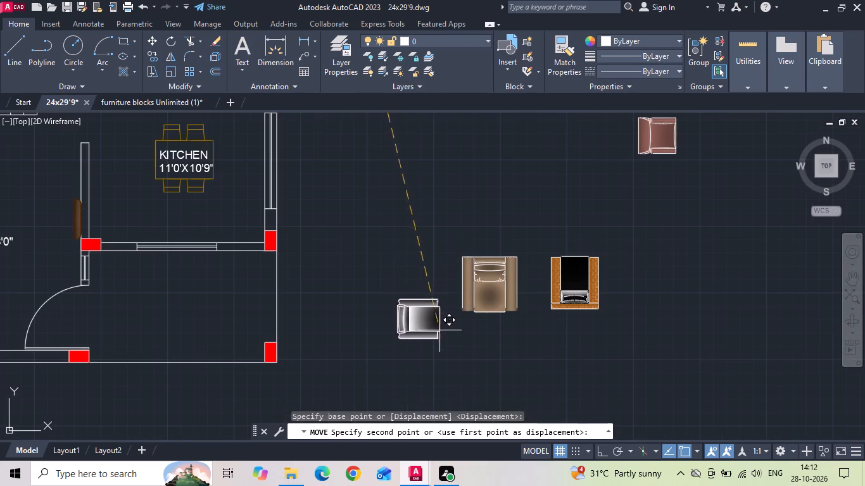
click(441, 330)
Delete the white-outlined sofa set block beside the floor plan.
scroll(442, 342, down, 2)
click(517, 214)
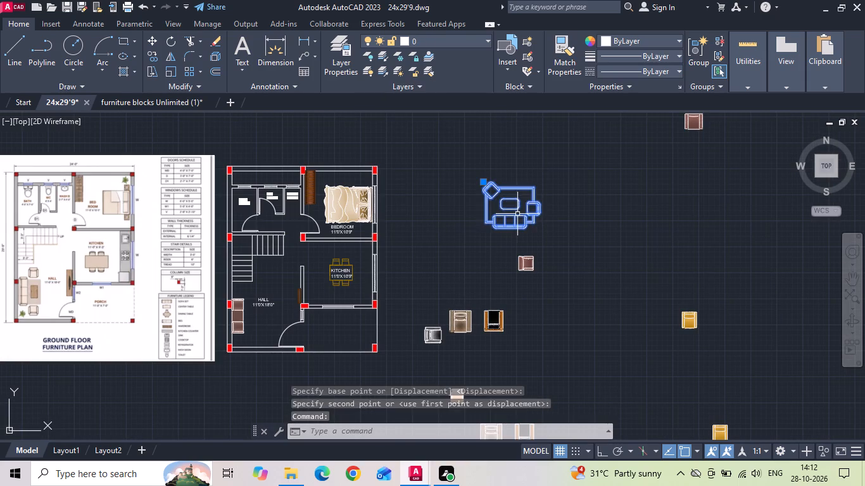
key(Delete)
Move the arched brown, ochre, dark brown and mauve chair blocks together to the free space beside the floor plan.
scroll(515, 213, down, 3)
scroll(565, 161, up, 3)
scroll(484, 292, up, 3)
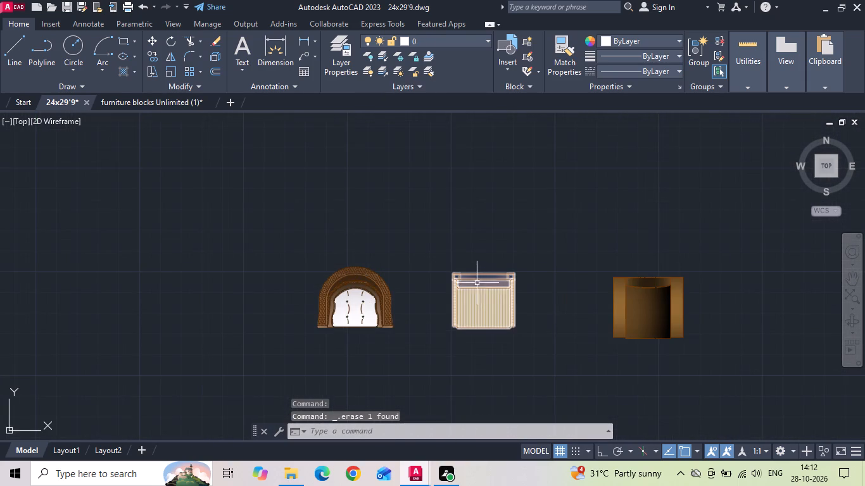
scroll(375, 206, down, 3)
scroll(429, 265, up, 1)
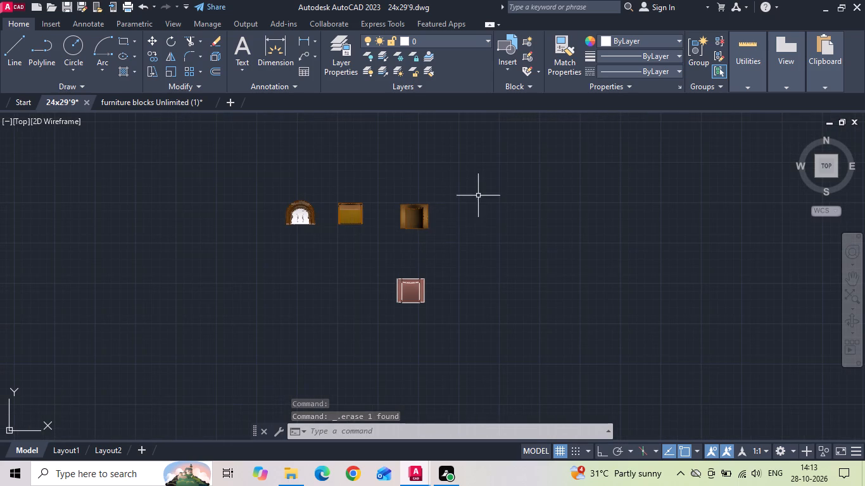
drag(478, 180, 344, 327)
click(322, 340)
drag(310, 185, 262, 289)
click(251, 299)
right_click(251, 292)
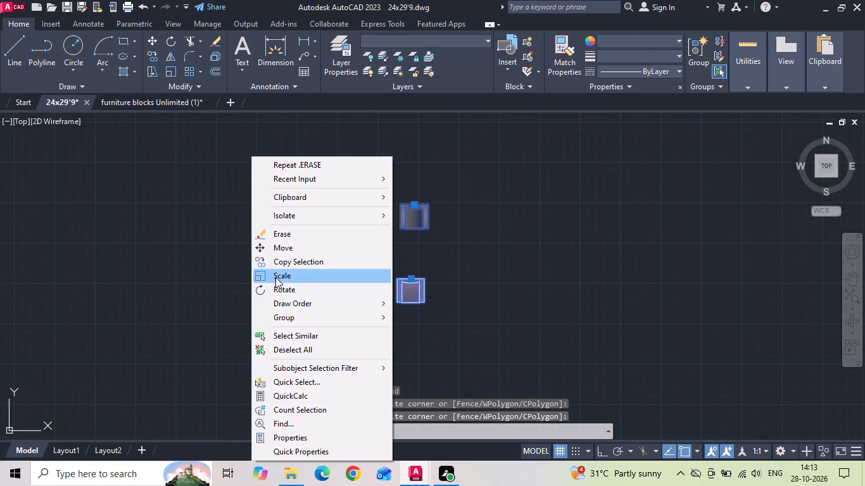
click(292, 246)
drag(383, 220, 379, 239)
scroll(451, 211, down, 3)
scroll(389, 290, up, 3)
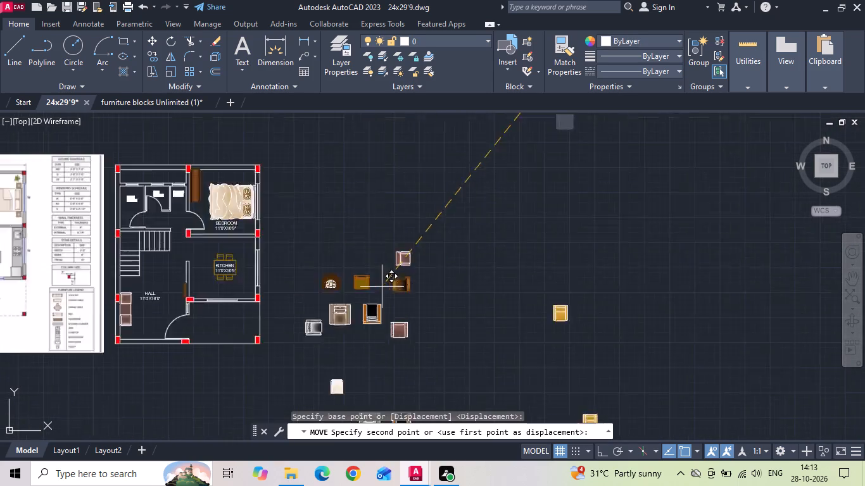
click(315, 222)
Move the distant dark blue and cream armchairs, with the small white block below them, closer to the other chairs.
scroll(310, 249, down, 2)
scroll(540, 225, down, 1)
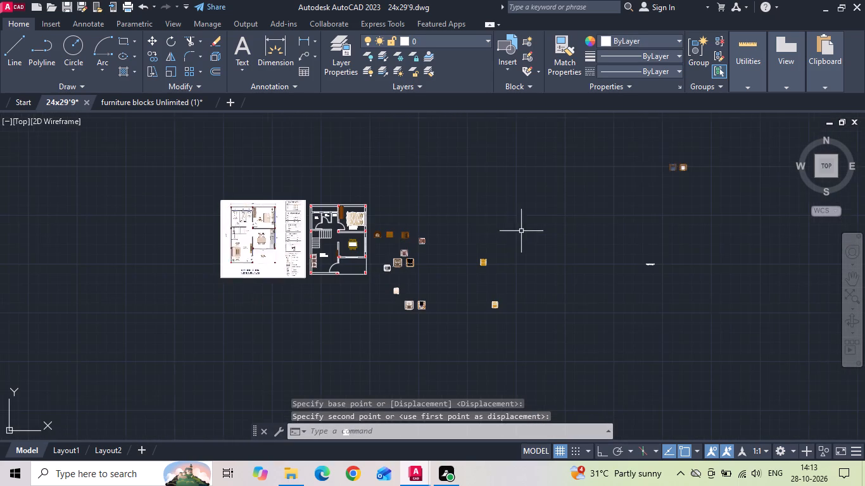
drag(715, 144, 704, 183)
click(590, 317)
right_click(590, 285)
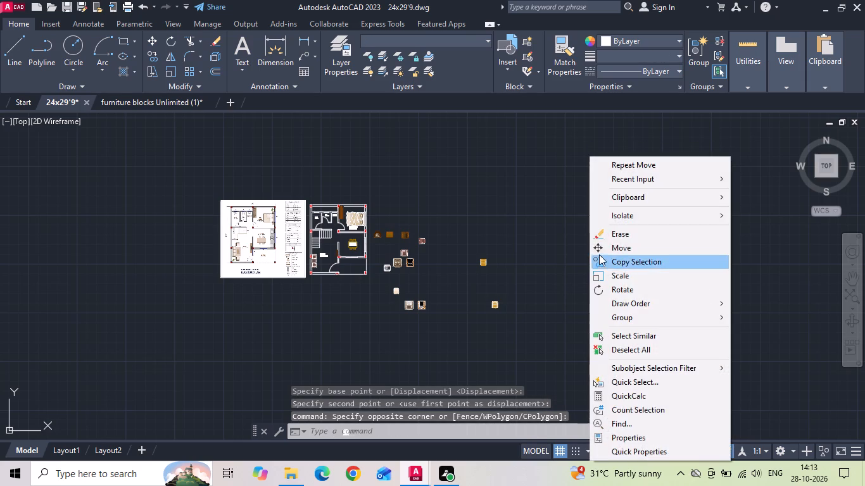
click(605, 246)
drag(679, 177, 643, 199)
scroll(445, 260, up, 2)
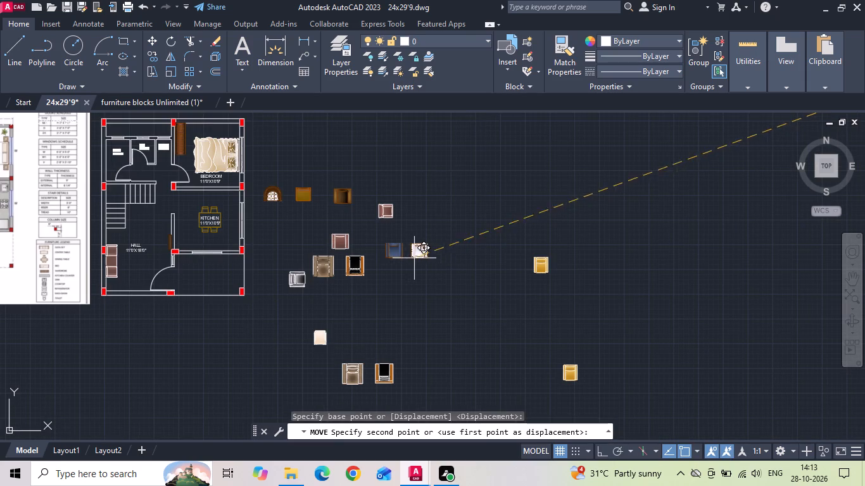
click(411, 252)
Move the two yellow armchair blocks next to the brown and black armchairs in their respective rows.
drag(503, 241, 545, 308)
drag(605, 418, 603, 411)
right_click(555, 227)
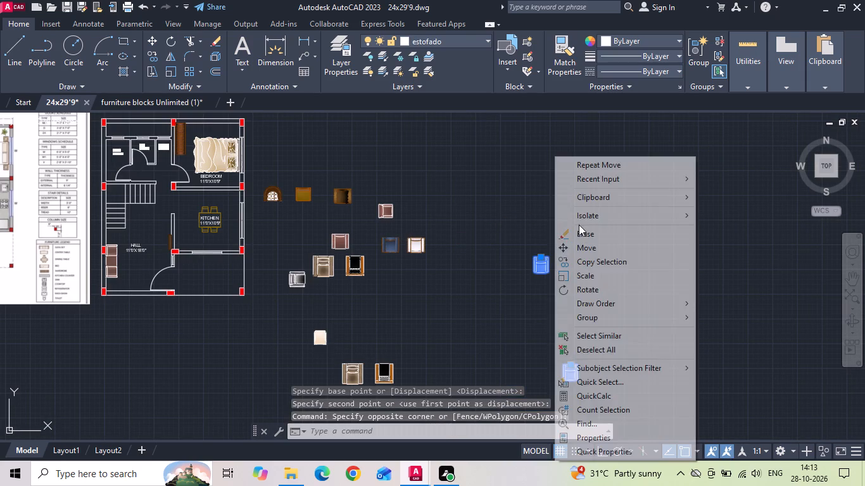
click(583, 249)
drag(560, 285, 522, 303)
click(359, 304)
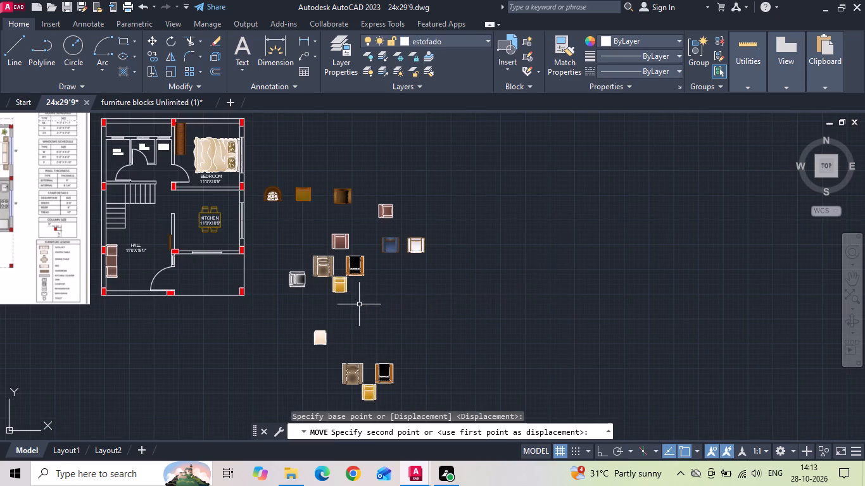
Copy the mauve upright armchair from the blocks beside the plan into the hall, just below the staircase.
scroll(358, 247, up, 4)
middle_drag(331, 254, 466, 342)
scroll(467, 343, down, 2)
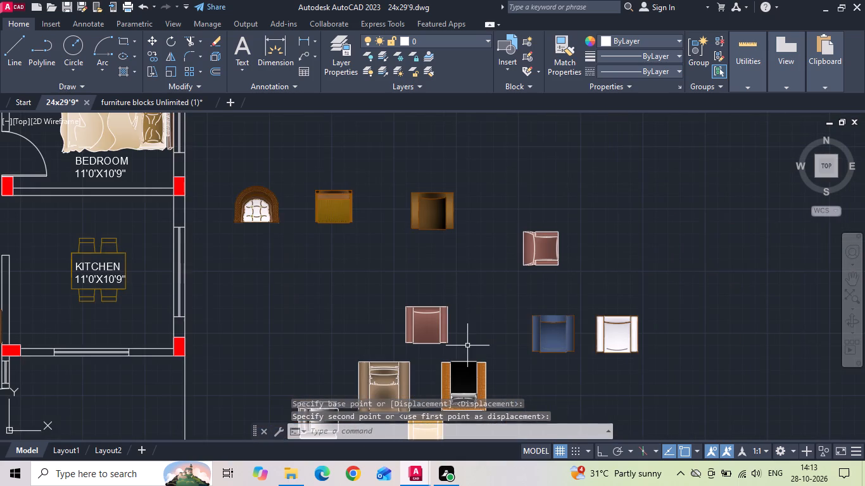
middle_drag(258, 326, 584, 325)
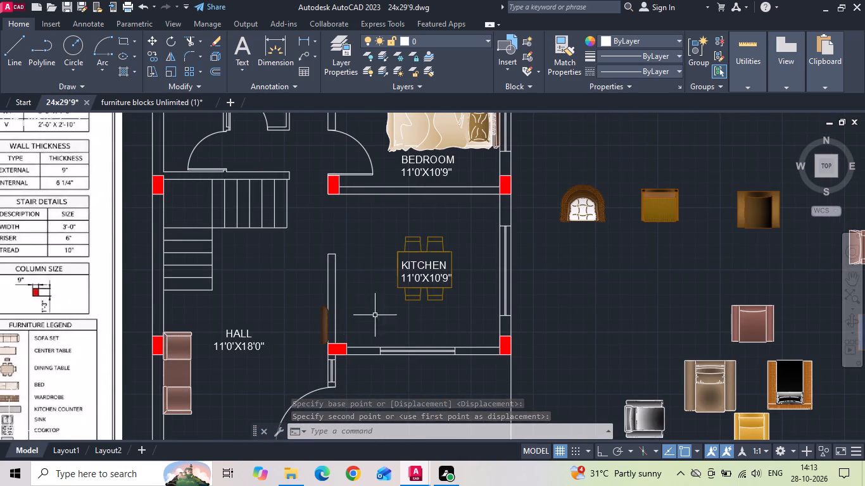
middle_drag(657, 334, 598, 308)
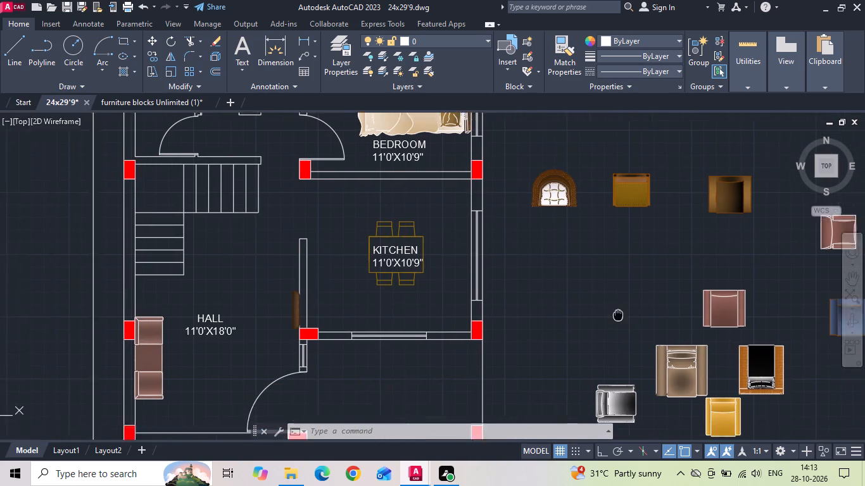
middle_drag(598, 308, 491, 268)
click(594, 238)
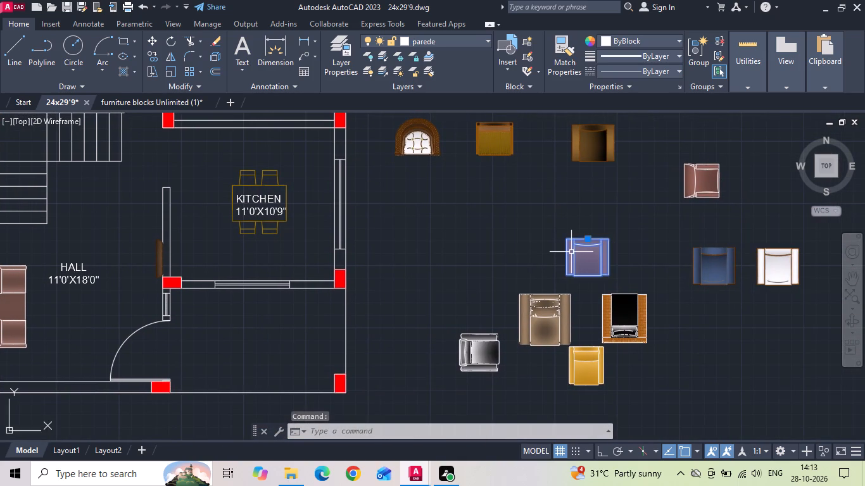
click(571, 252)
scroll(676, 165, up, 2)
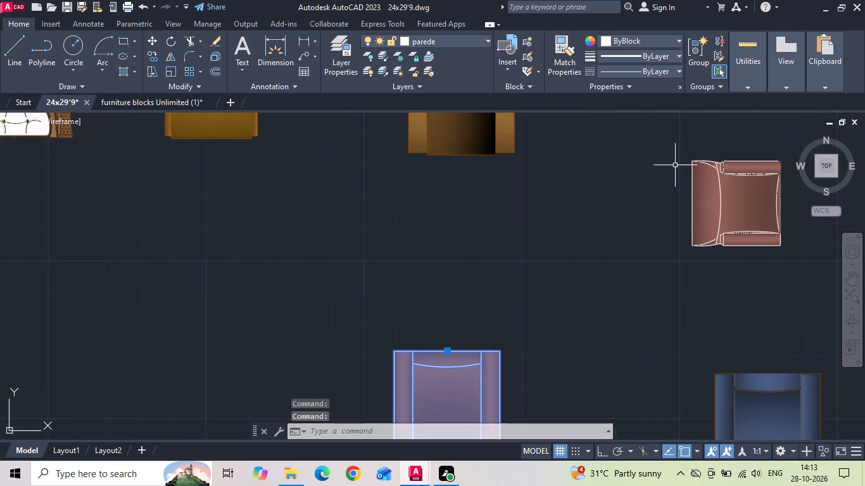
right_click(563, 233)
drag(605, 229, 605, 239)
drag(498, 346, 489, 354)
scroll(540, 266, down, 4)
scroll(308, 278, up, 3)
scroll(448, 244, up, 2)
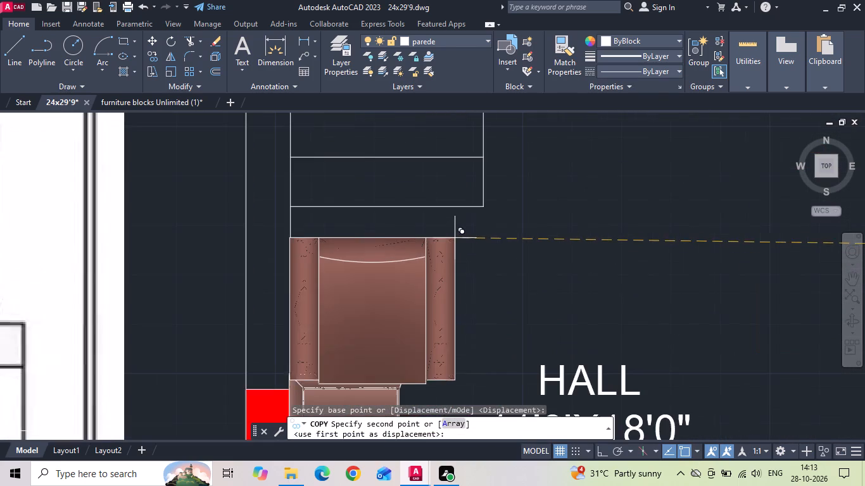
click(537, 208)
key(Escape)
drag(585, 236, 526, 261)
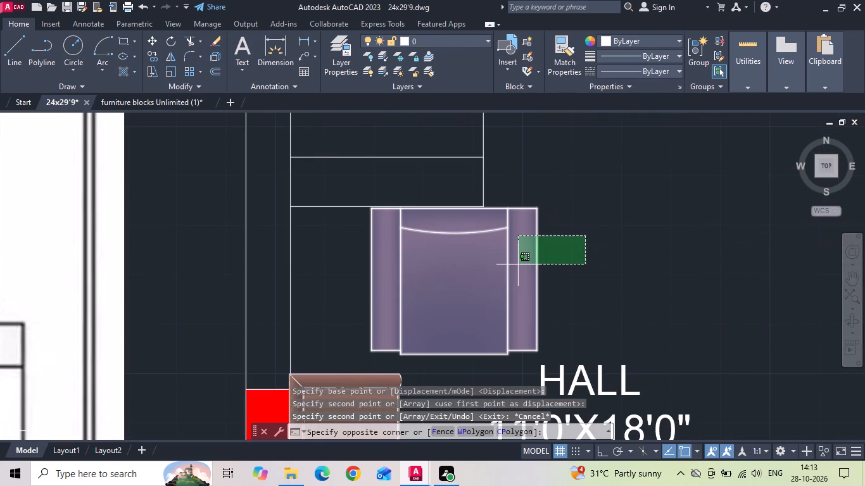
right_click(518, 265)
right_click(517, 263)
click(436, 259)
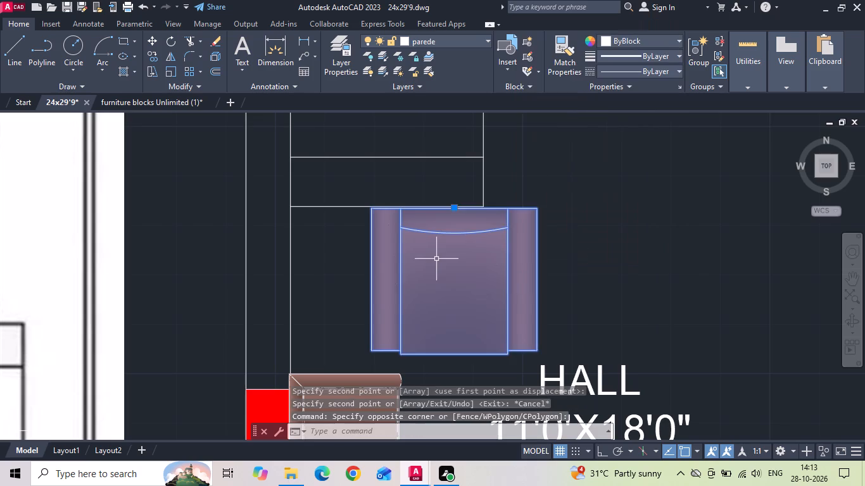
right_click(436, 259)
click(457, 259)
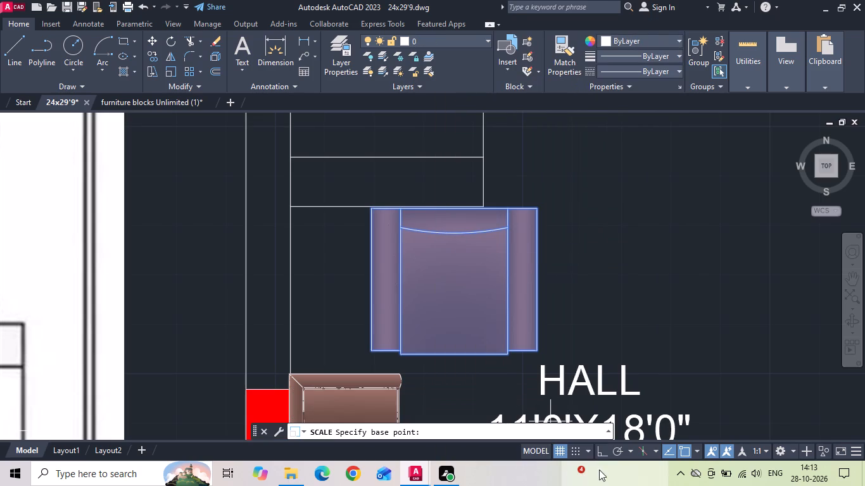
Turn on Ortho mode.
click(605, 454)
click(437, 294)
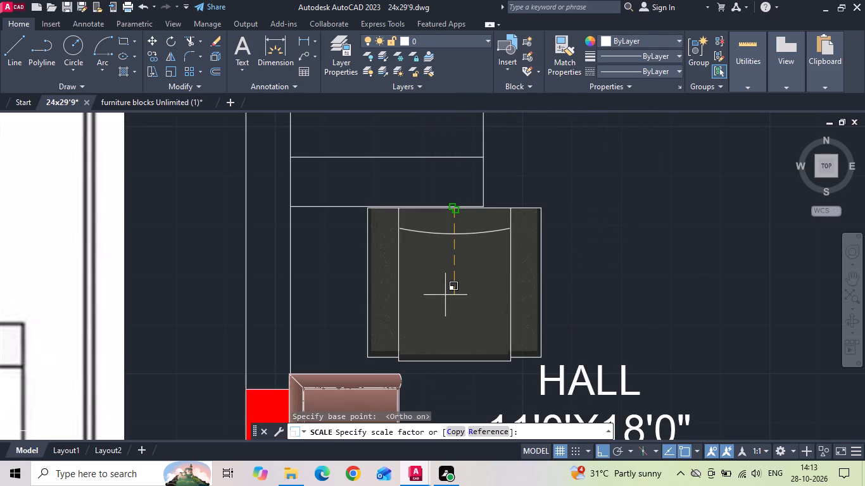
key(Escape)
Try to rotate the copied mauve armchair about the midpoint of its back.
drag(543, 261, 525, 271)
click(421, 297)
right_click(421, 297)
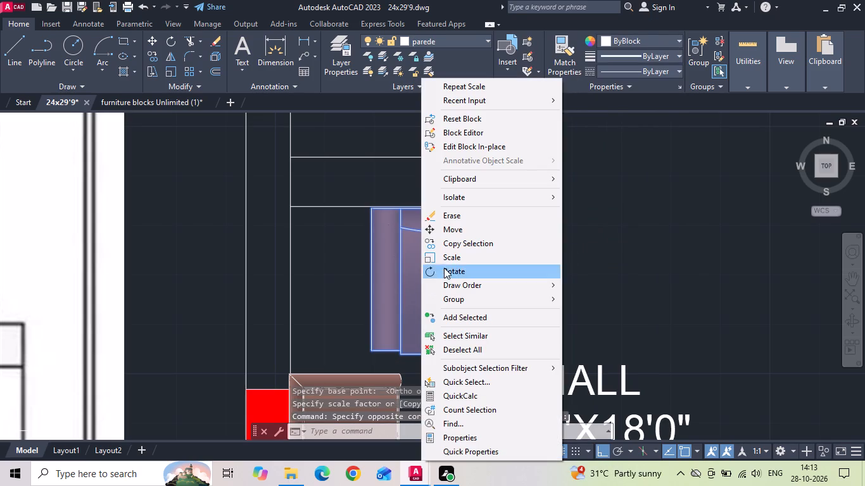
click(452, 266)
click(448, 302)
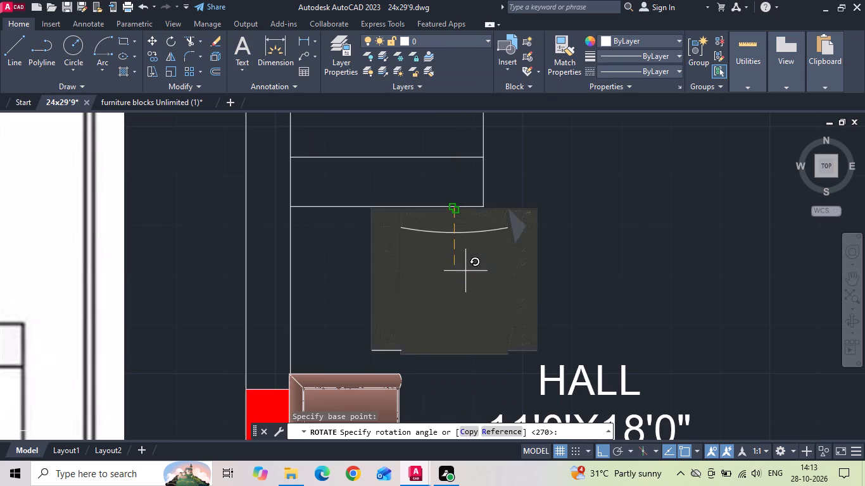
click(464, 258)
Rotate the copied armchair a quarter turn about the midpoint of its back so its back is parallel to the sofa's.
scroll(519, 224, down, 2)
drag(541, 240, 526, 242)
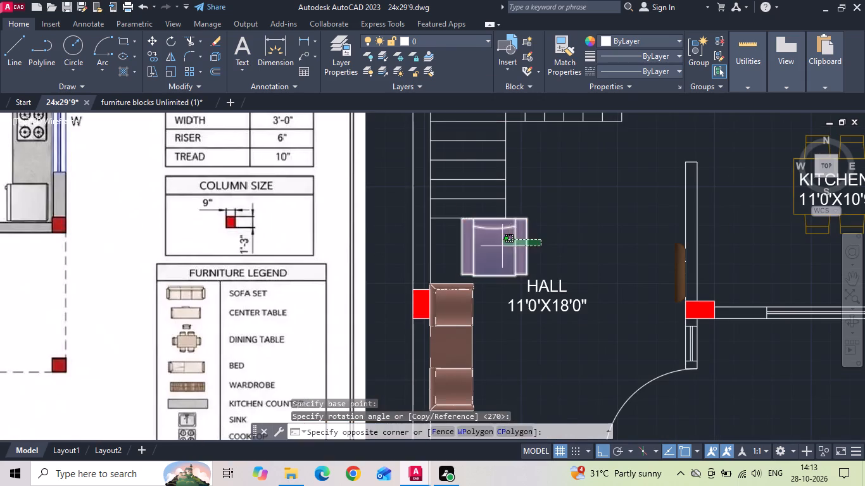
click(502, 246)
right_click(502, 246)
click(524, 272)
click(493, 268)
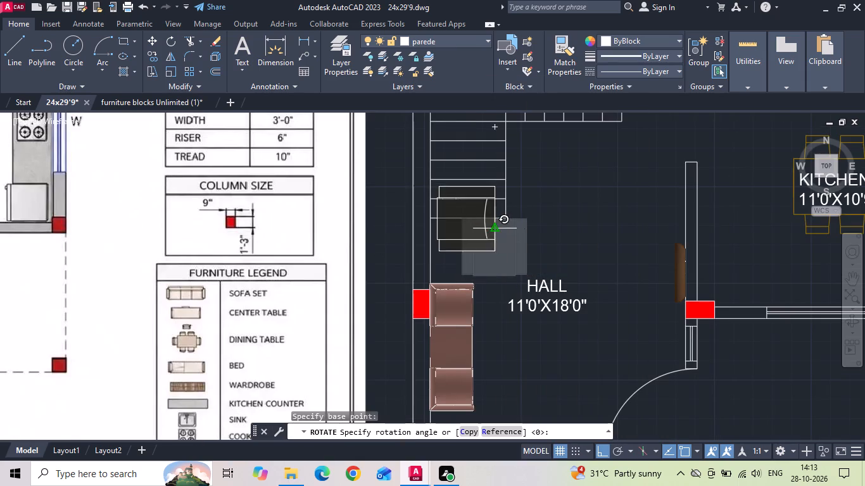
scroll(485, 208, up, 2)
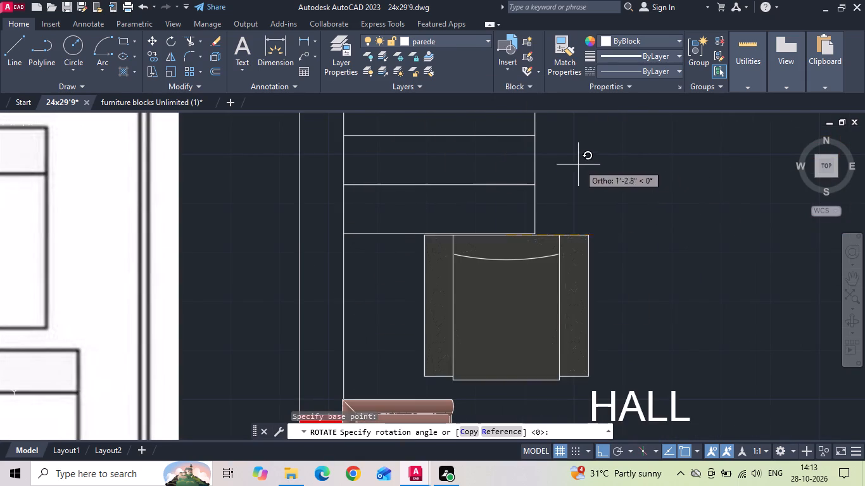
click(525, 167)
Copy the rotated armchair by its lower back corner to the upper wall-side corner of the hall sofa.
drag(666, 267, 653, 270)
click(616, 272)
right_click(615, 268)
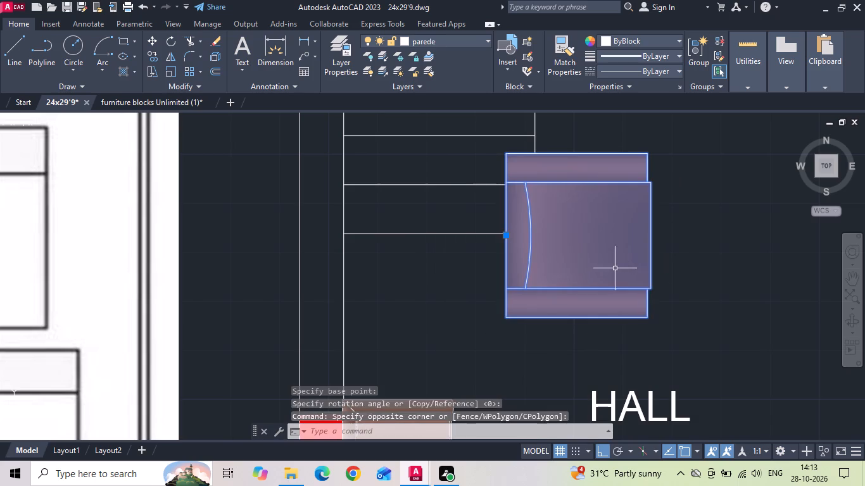
drag(636, 232, 635, 246)
click(506, 319)
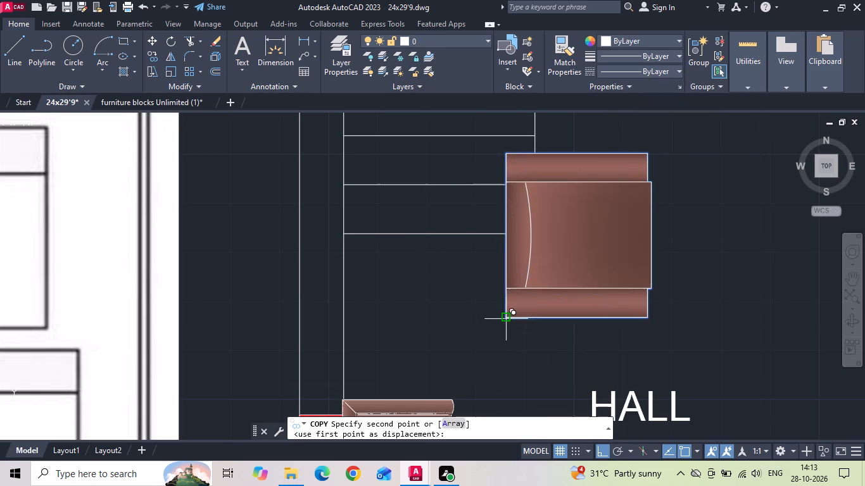
middle_drag(415, 351, 427, 261)
scroll(377, 319, up, 3)
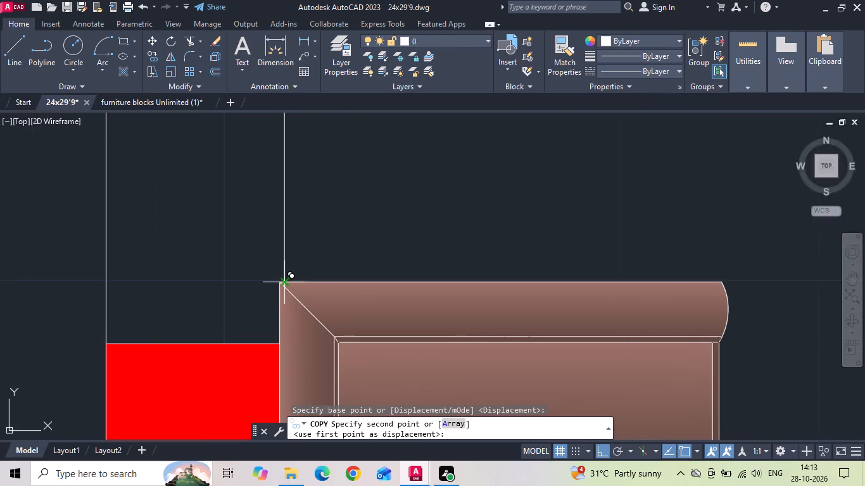
click(275, 283)
key(Escape)
Move the hall sofa down along the wall so its upper back corner meets the red column's upper inner corner.
scroll(346, 277, down, 3)
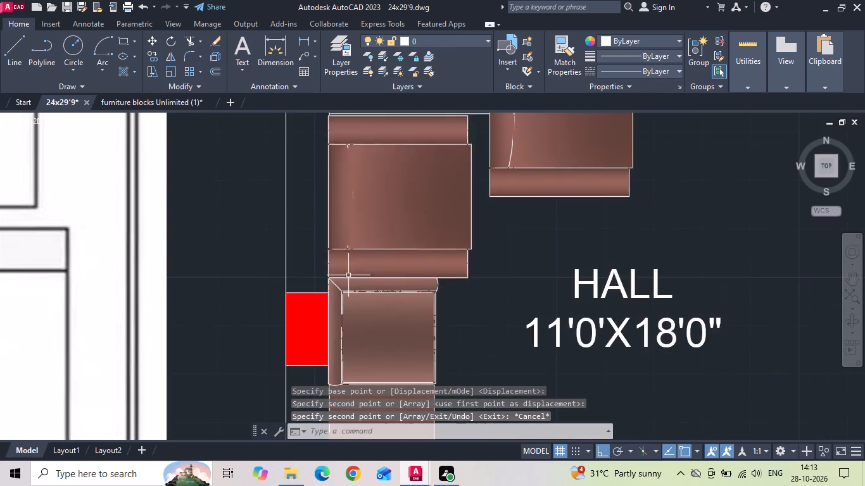
scroll(373, 273, down, 1)
middle_drag(364, 386, 363, 318)
drag(426, 298, 399, 343)
click(398, 344)
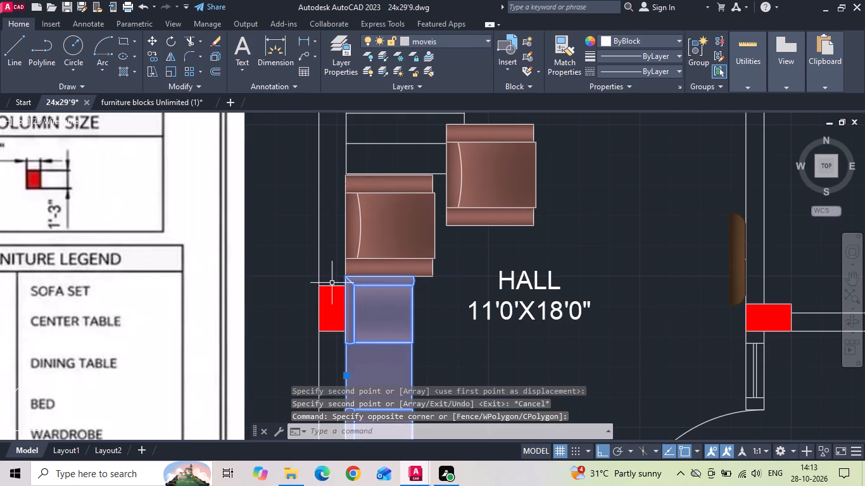
right_click(332, 282)
click(362, 223)
scroll(322, 291, up, 2)
scroll(384, 268, up, 3)
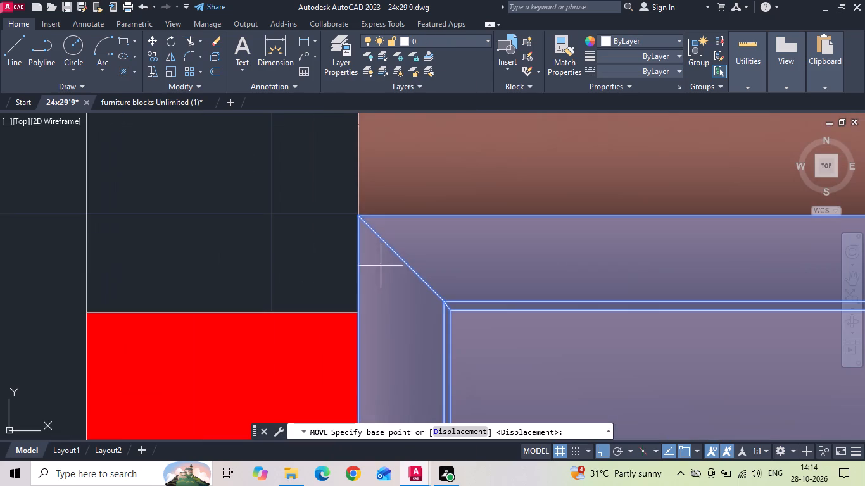
drag(357, 217, 362, 229)
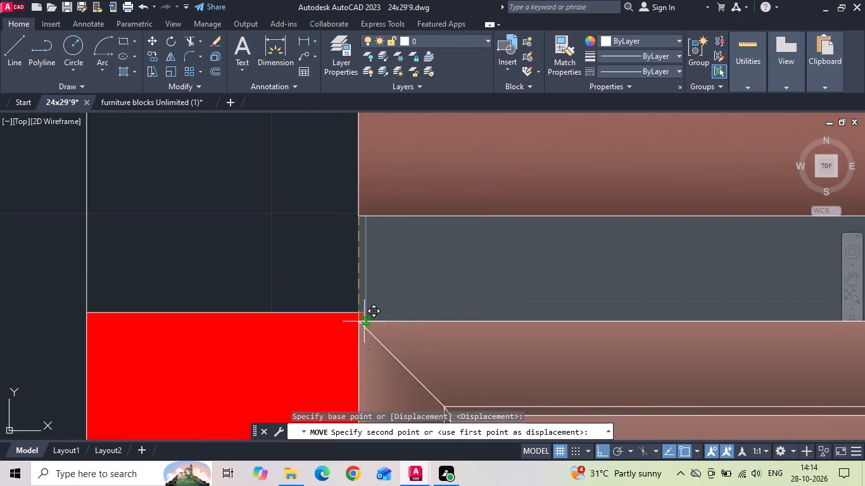
click(368, 315)
Move the wall-side armchair by its lower back corner onto the sofa's upper back corner at the red column.
scroll(437, 294, down, 3)
click(451, 281)
click(439, 263)
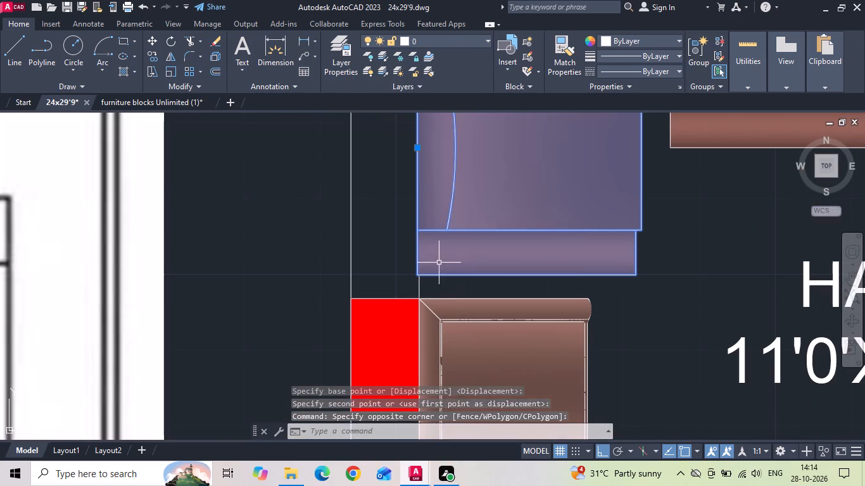
right_click(439, 263)
click(472, 227)
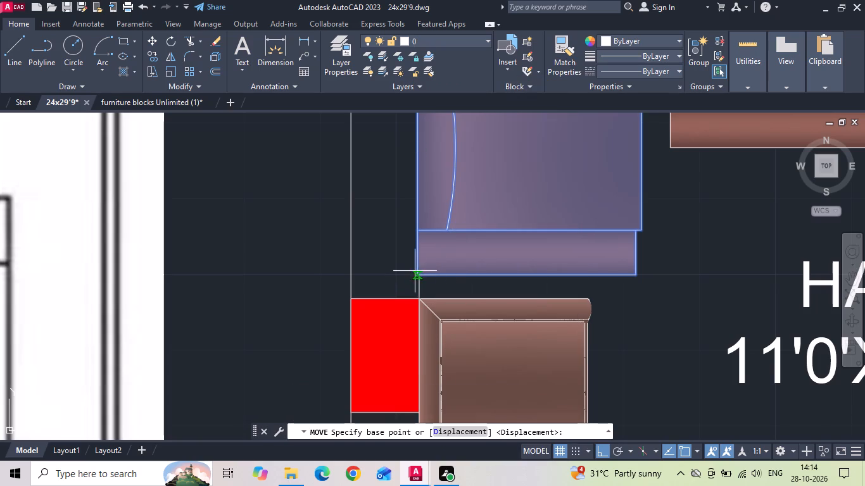
click(416, 270)
click(422, 297)
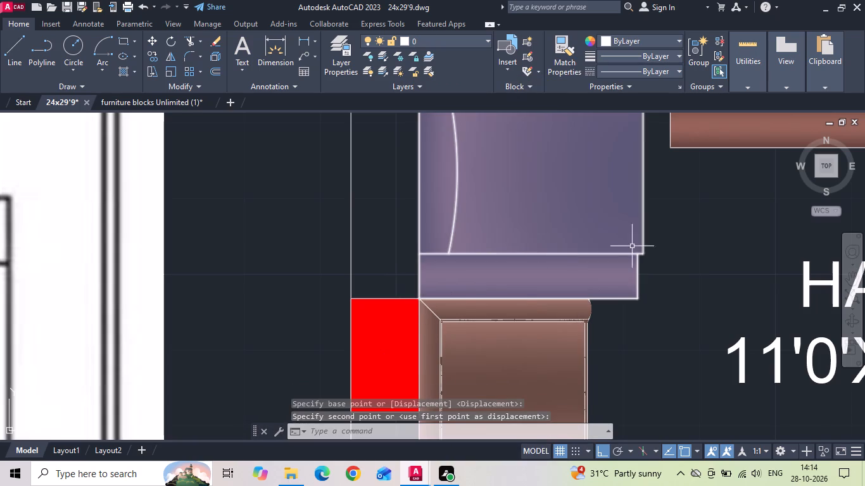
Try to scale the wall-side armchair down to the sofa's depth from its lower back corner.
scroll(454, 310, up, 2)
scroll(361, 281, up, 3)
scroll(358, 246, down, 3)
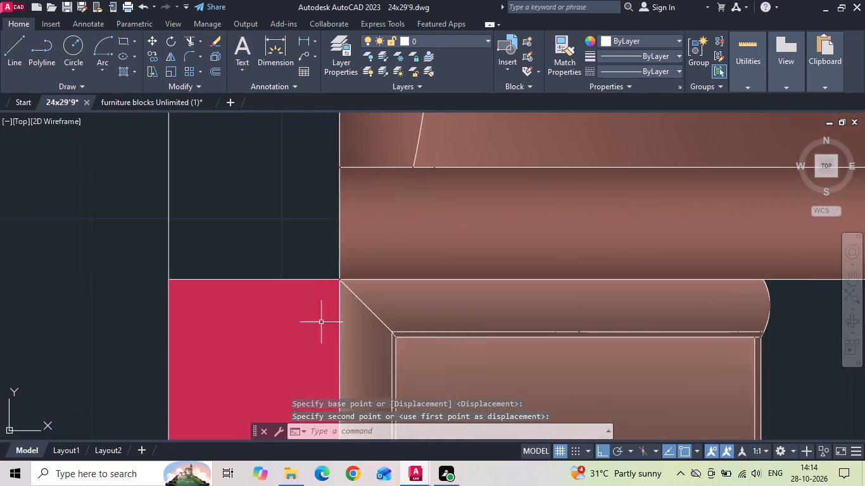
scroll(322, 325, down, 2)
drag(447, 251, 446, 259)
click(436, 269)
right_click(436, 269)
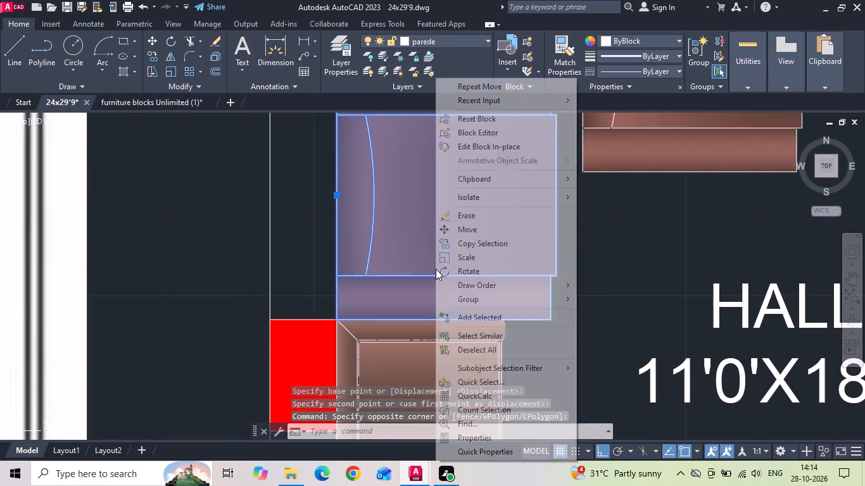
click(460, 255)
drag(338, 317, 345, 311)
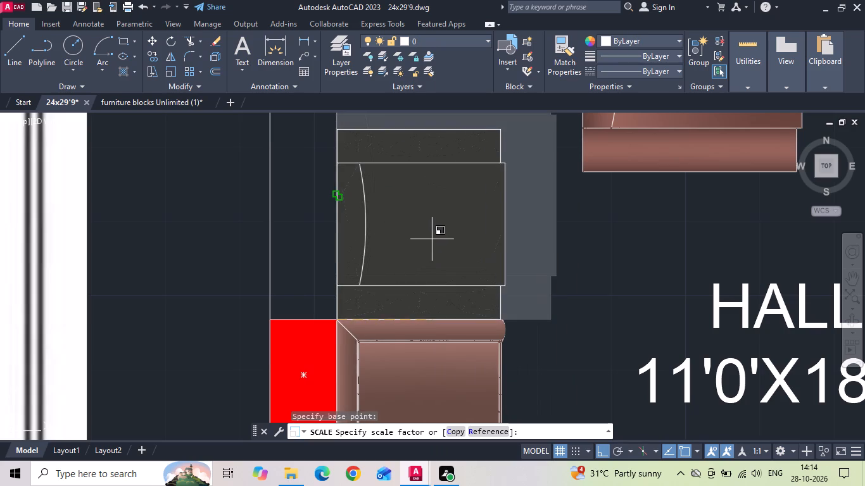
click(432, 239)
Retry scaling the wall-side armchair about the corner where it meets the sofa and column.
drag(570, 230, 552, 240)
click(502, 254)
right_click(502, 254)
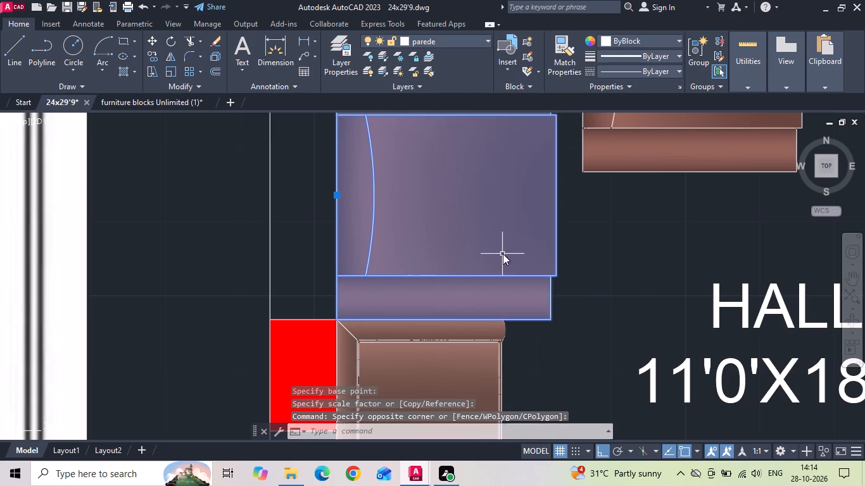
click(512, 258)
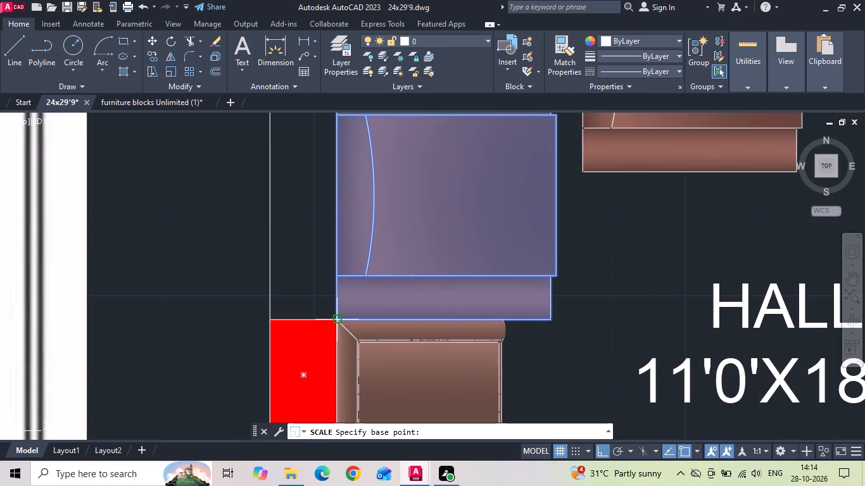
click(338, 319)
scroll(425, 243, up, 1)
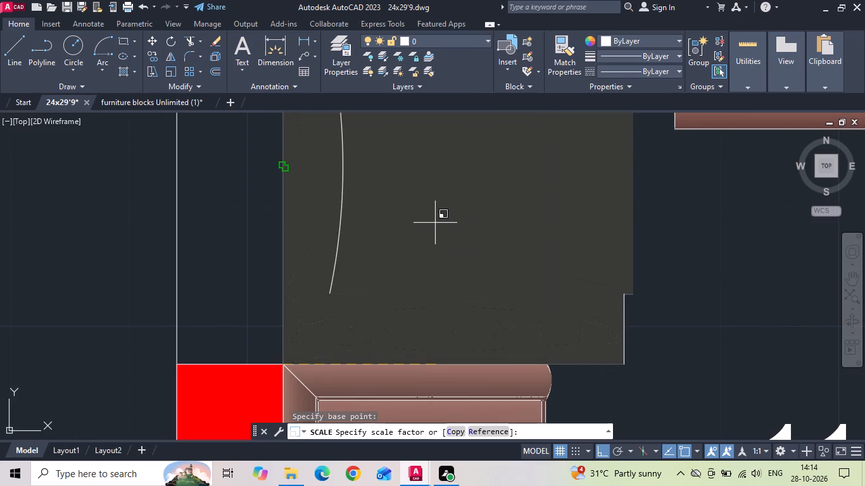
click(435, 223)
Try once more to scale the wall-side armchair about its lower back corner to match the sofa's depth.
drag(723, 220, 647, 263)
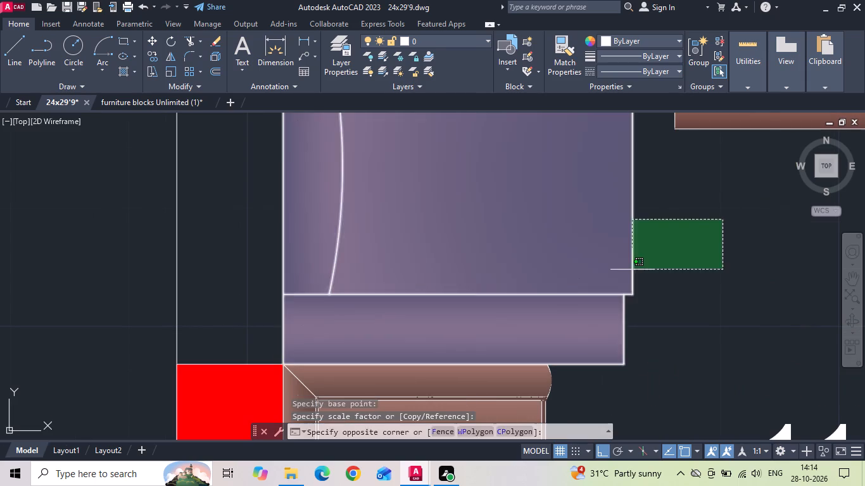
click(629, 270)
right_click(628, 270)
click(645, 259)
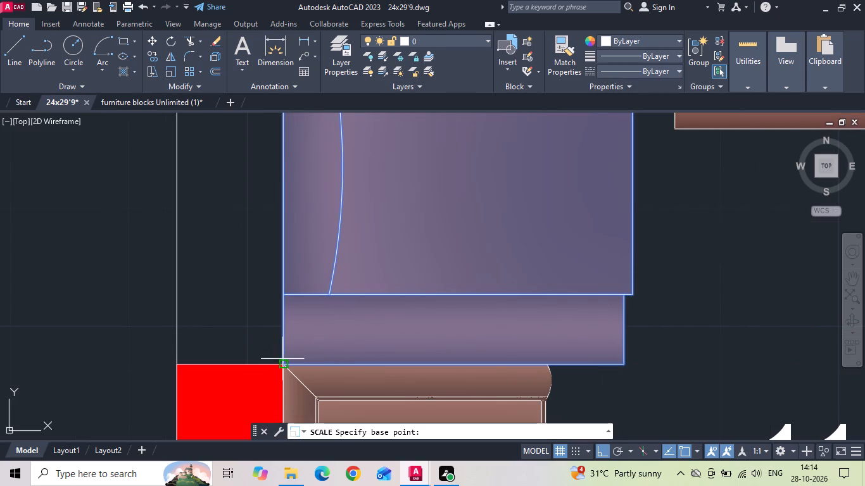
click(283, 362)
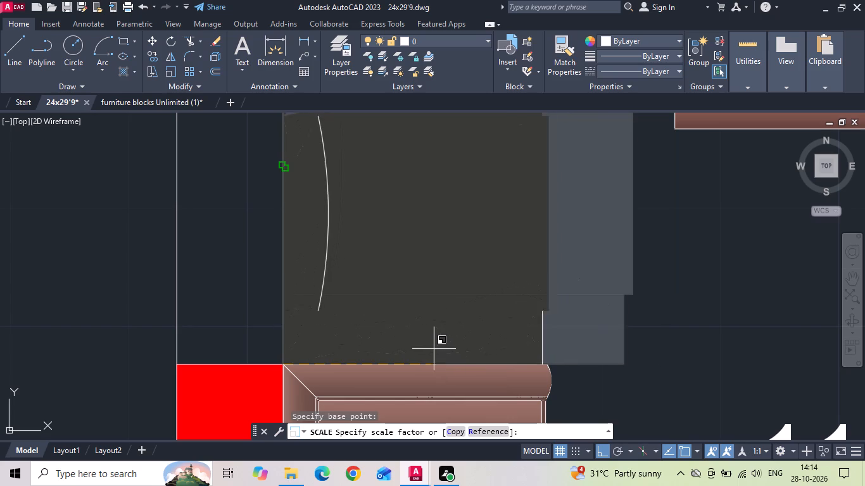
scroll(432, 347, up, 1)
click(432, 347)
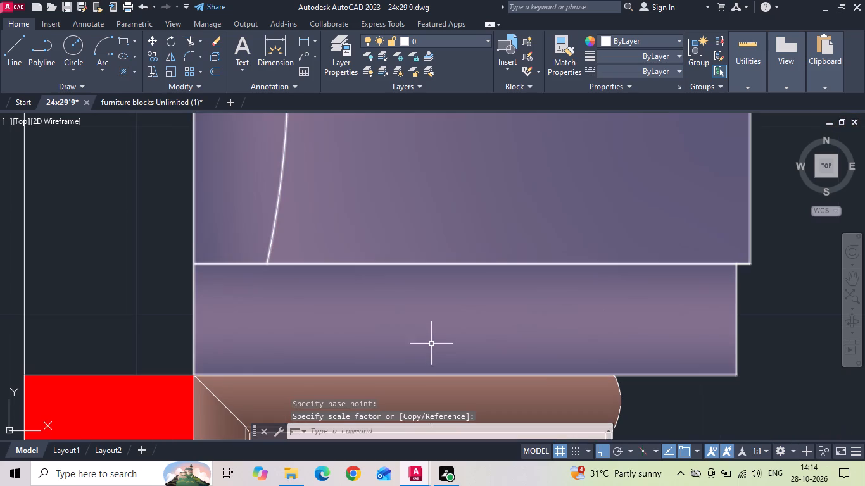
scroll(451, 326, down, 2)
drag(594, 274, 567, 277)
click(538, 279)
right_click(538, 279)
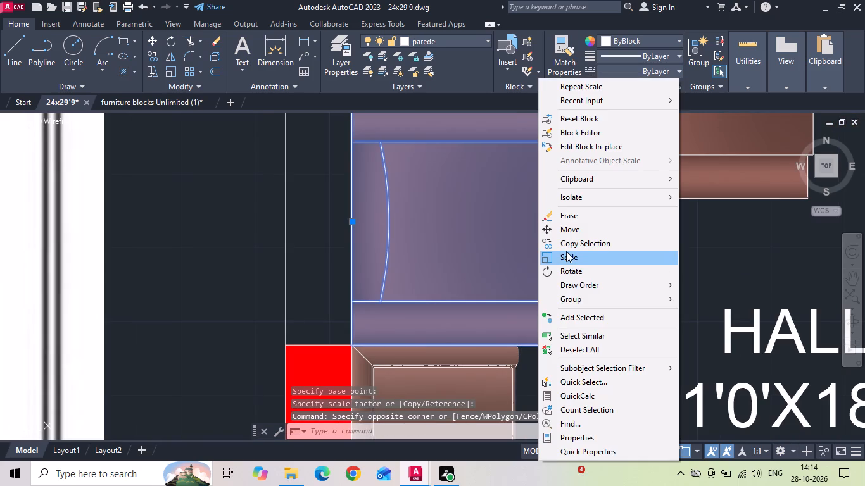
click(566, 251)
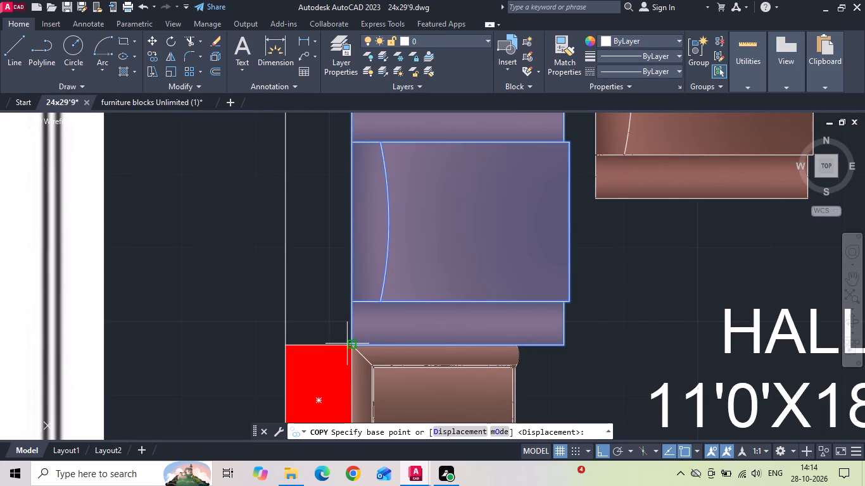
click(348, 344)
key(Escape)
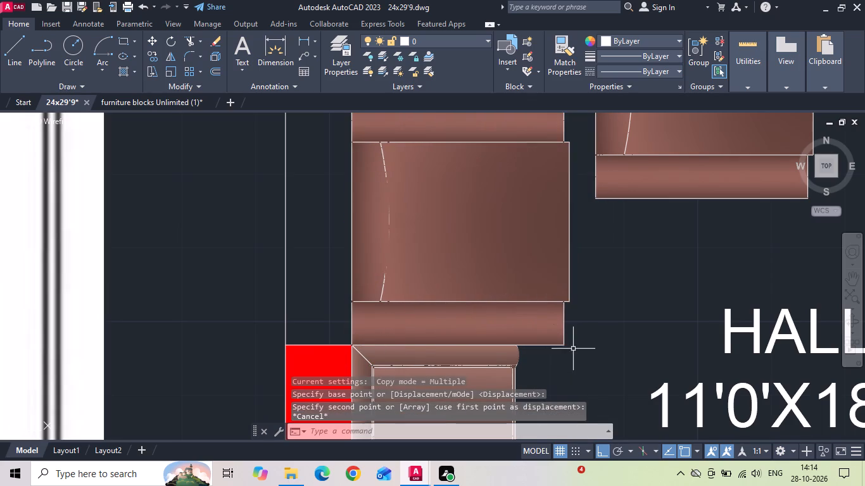
Scale the wall-side armchair down about its lower front corner so its depth roughly matches the sofa's.
drag(573, 349, 543, 333)
click(532, 323)
right_click(532, 323)
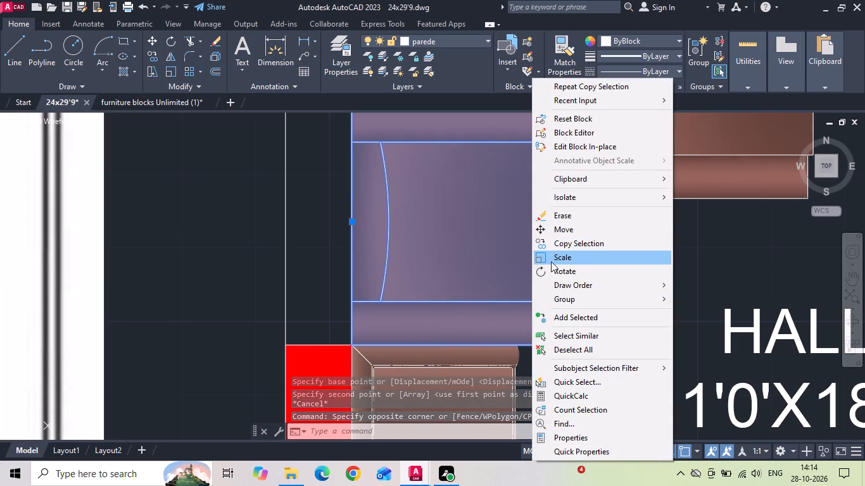
click(551, 258)
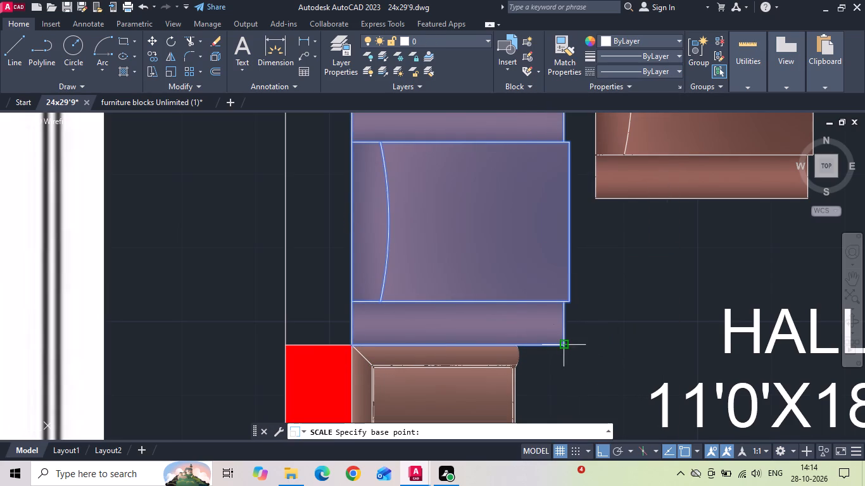
click(564, 342)
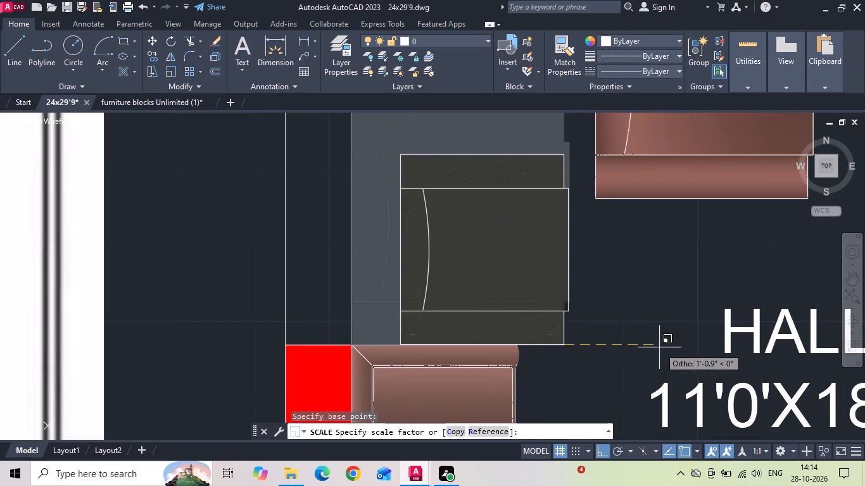
click(659, 347)
Move the scaled armchair by its lower back corner onto the sofa's upper back corner at the red column.
drag(584, 301, 553, 285)
click(531, 273)
right_click(531, 271)
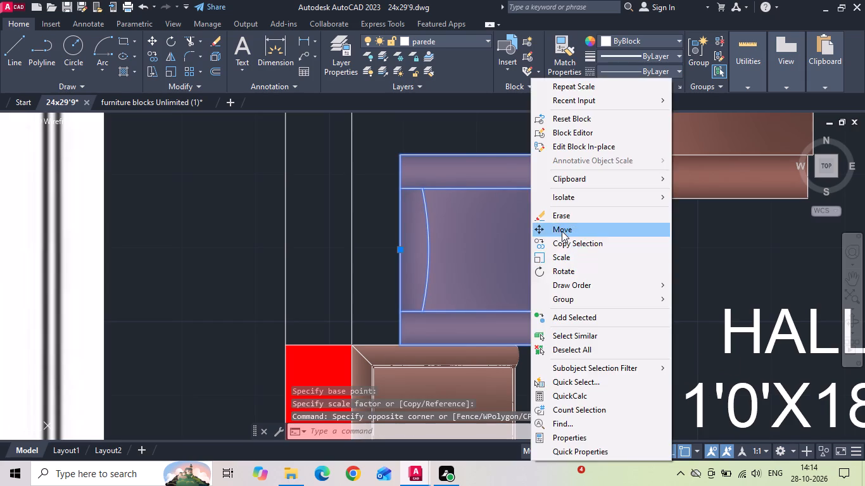
click(562, 231)
click(401, 343)
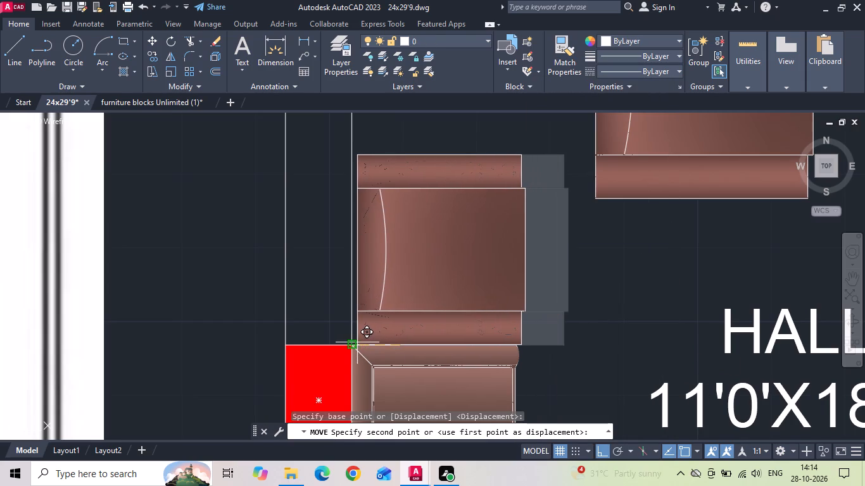
click(353, 342)
Erase the larger spare armchair standing beside the foot of the stairs in the hall.
scroll(381, 309, down, 3)
click(494, 258)
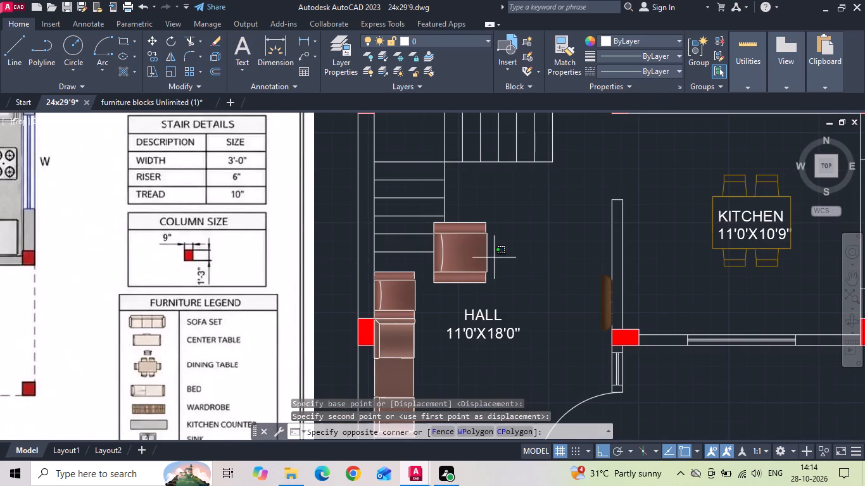
click(483, 251)
key(Delete)
Rotate the wall-side armchair to 270° so that its back faces the stairs.
scroll(496, 247, down, 2)
scroll(436, 261, up, 2)
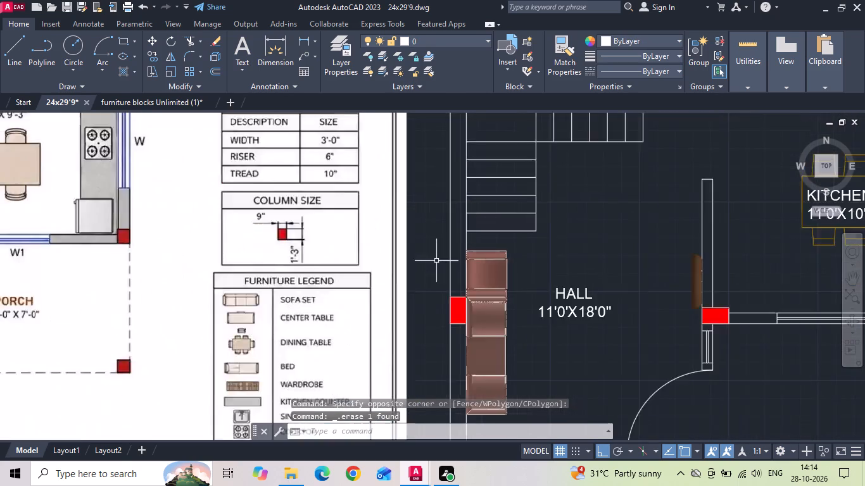
scroll(436, 261, up, 1)
click(540, 241)
right_drag(538, 240, 520, 259)
click(512, 265)
right_click(519, 251)
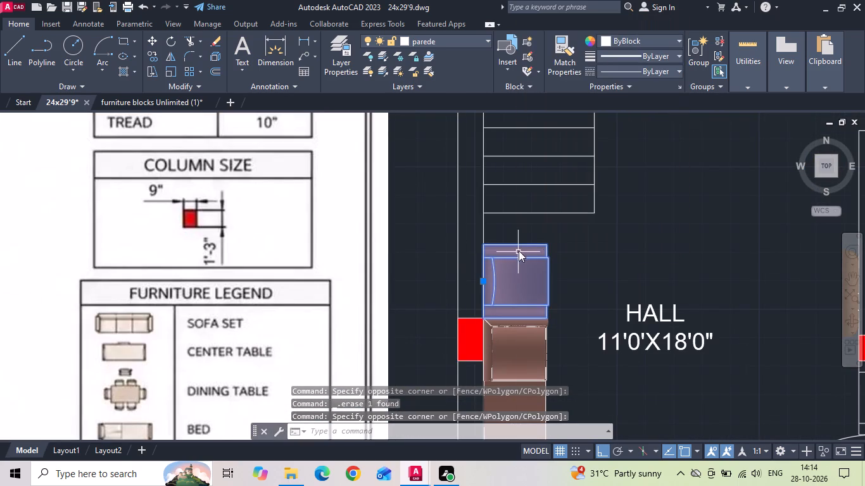
click(555, 268)
drag(571, 258, 576, 271)
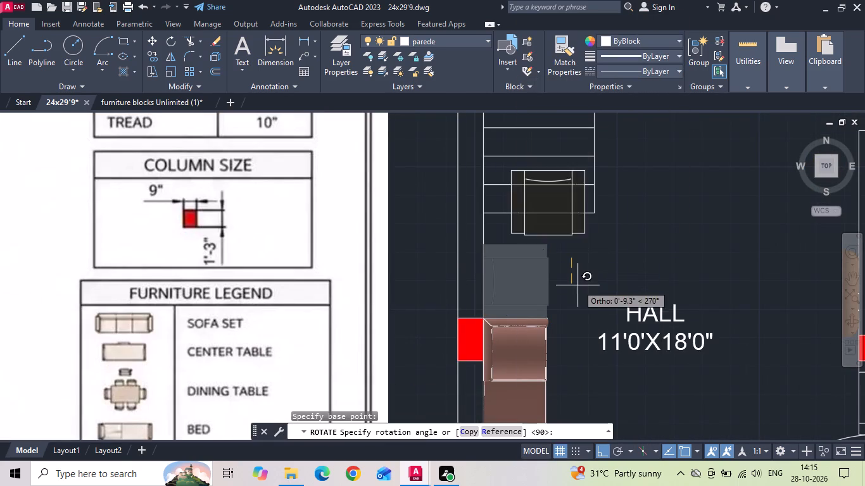
click(578, 289)
Move the rotated armchair by its lower left corner to the sofa's upper front corner.
click(607, 247)
click(557, 230)
right_click(557, 230)
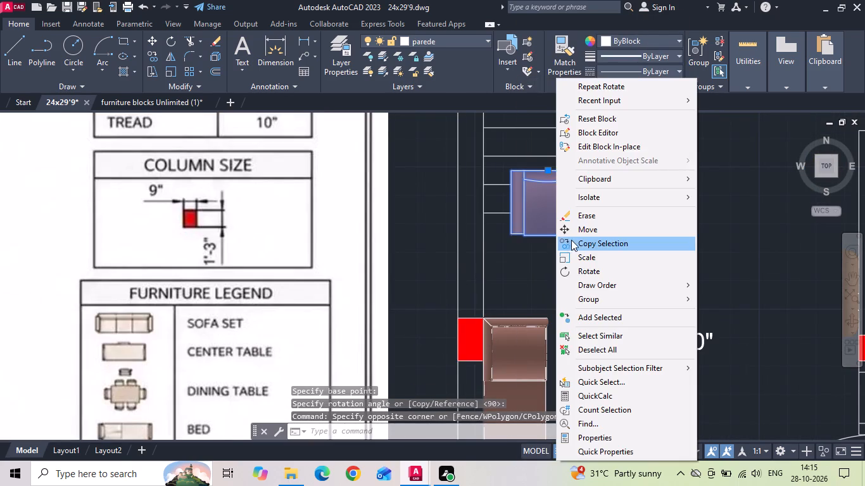
click(580, 231)
click(506, 234)
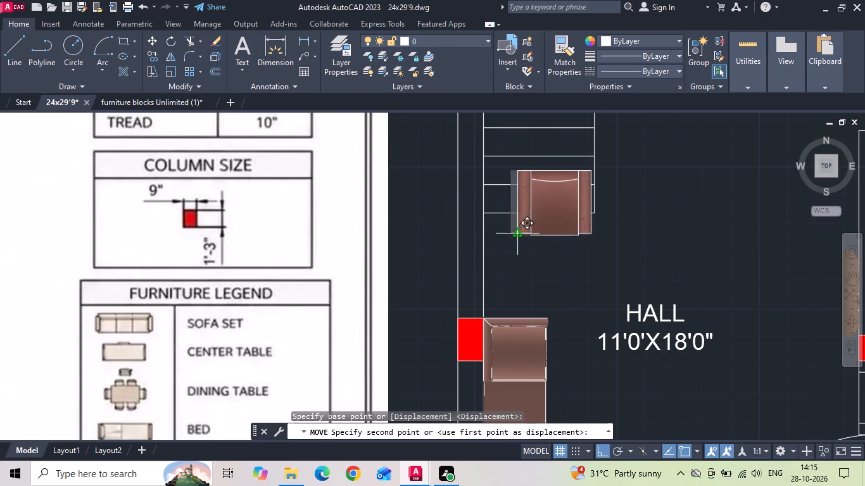
click(552, 315)
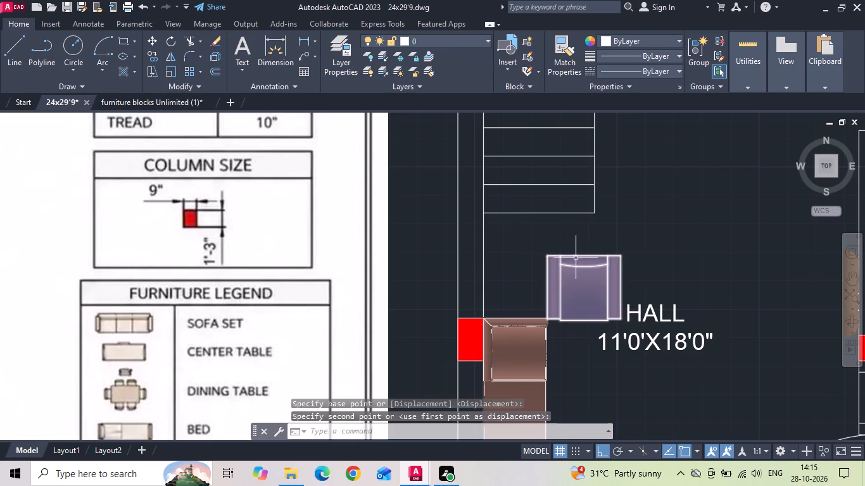
Shift the armchair straight up a short distance towards the stairs, clear of the sofa.
middle_drag(576, 256, 532, 193)
drag(607, 197, 589, 201)
click(552, 197)
right_click(551, 197)
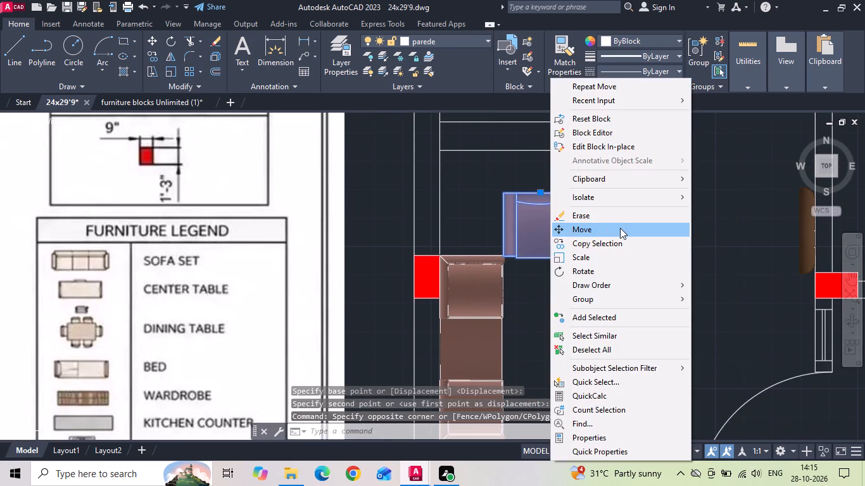
click(620, 228)
click(672, 201)
click(672, 184)
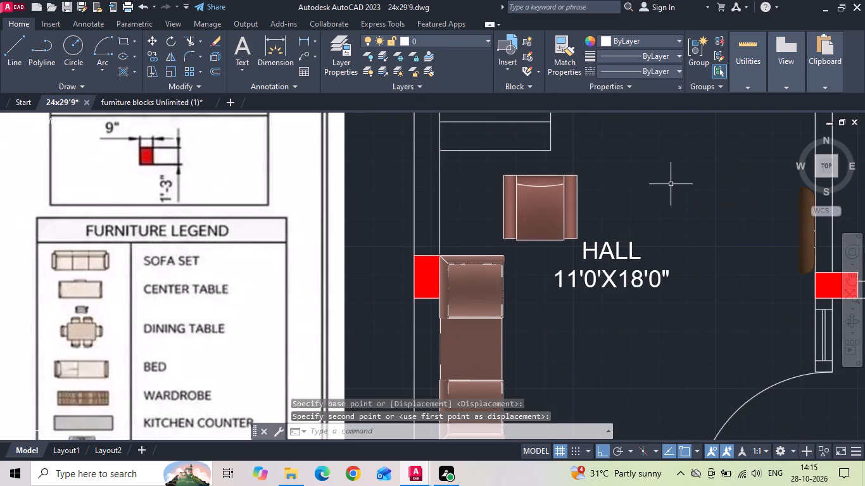
Mirror the armchair about the sofa's horizontal centreline to the sofa's lower end, keeping the original.
drag(593, 203, 557, 202)
click(510, 203)
text(mi)
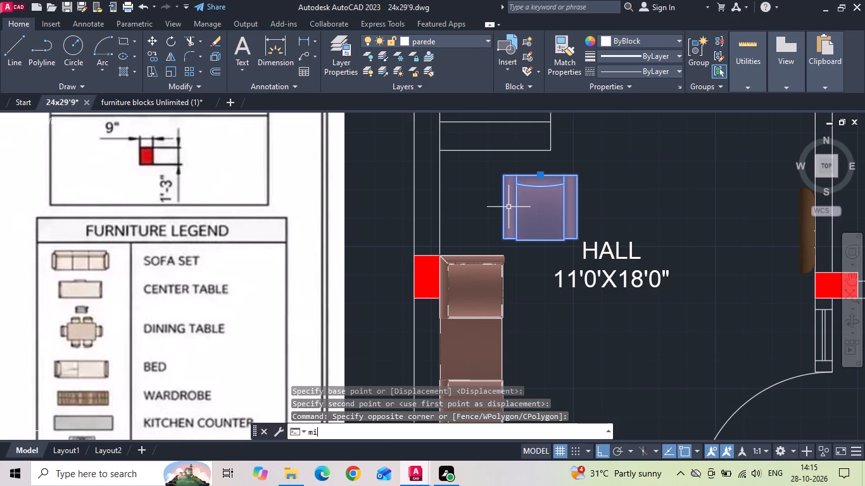
key(space)
scroll(499, 186, down, 2)
click(505, 251)
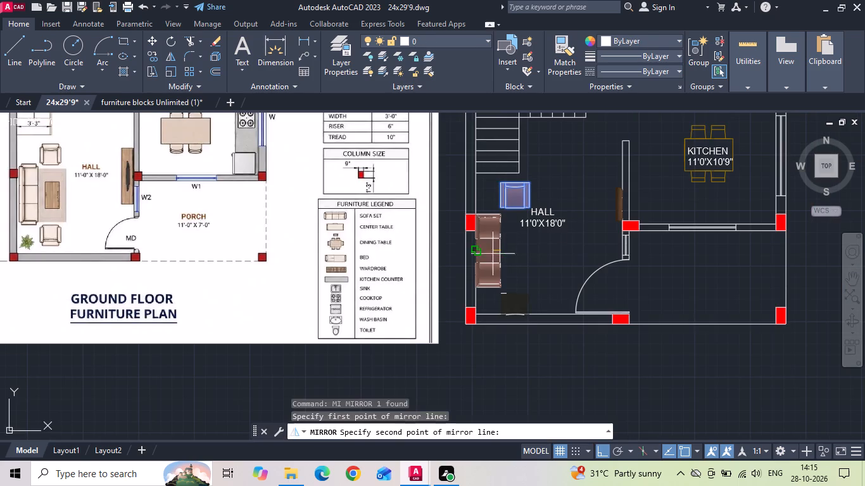
click(329, 368)
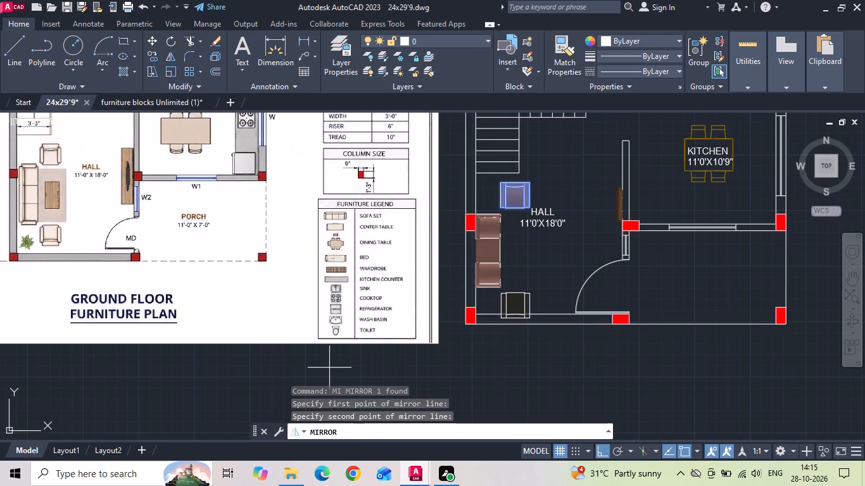
key(n)
key(space)
Move the sofa and both armchairs up together so the lower armchair's back meets the front wall's inner line.
scroll(508, 220, up, 1)
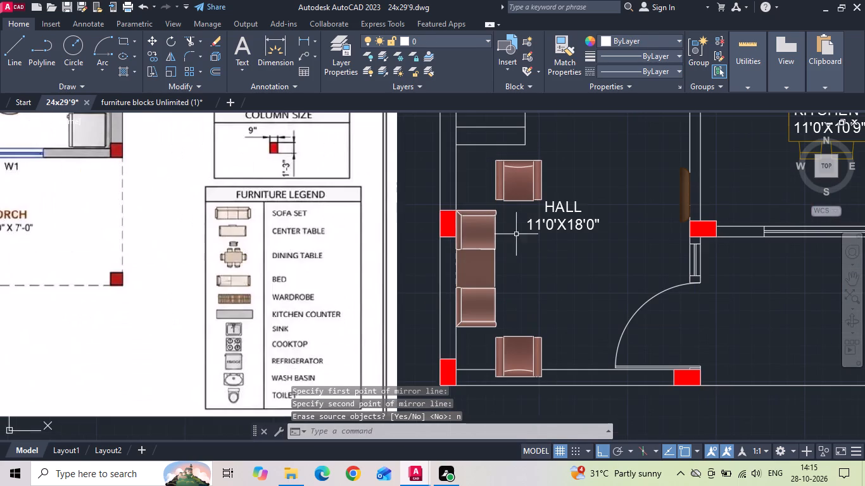
drag(539, 306, 532, 318)
click(521, 341)
click(505, 287)
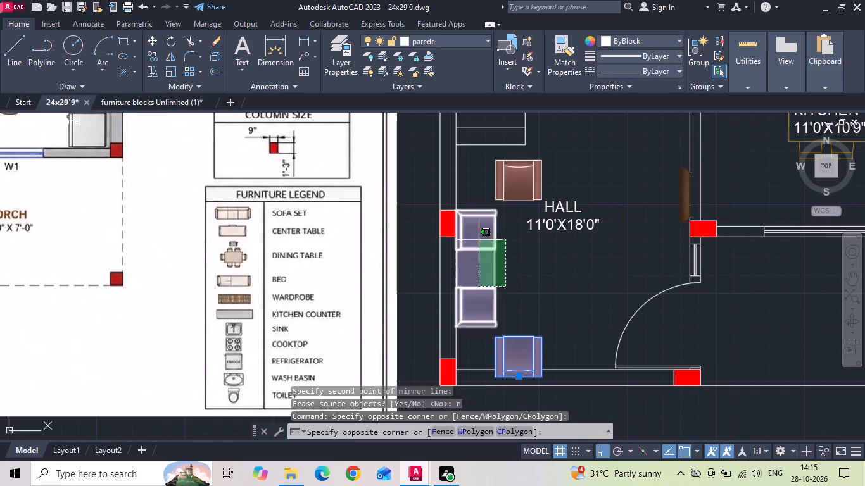
click(477, 239)
click(535, 168)
scroll(535, 168, down, 1)
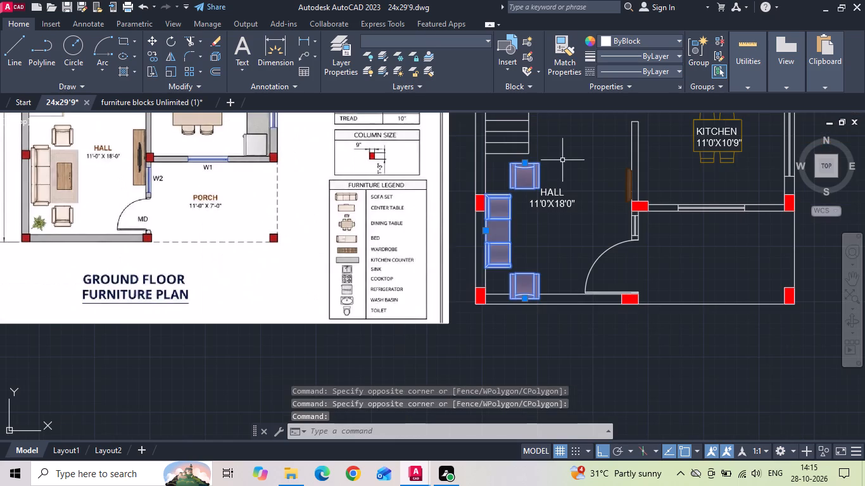
right_click(569, 159)
click(583, 245)
scroll(517, 278, up, 2)
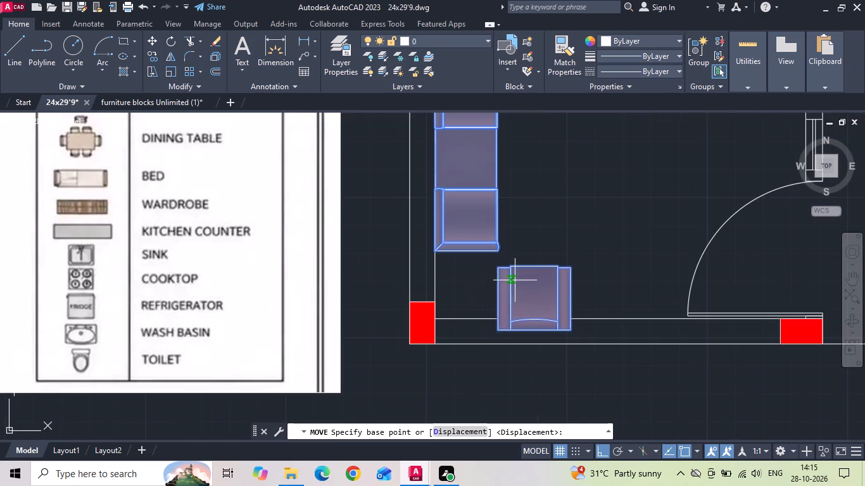
scroll(499, 346, up, 1)
click(496, 321)
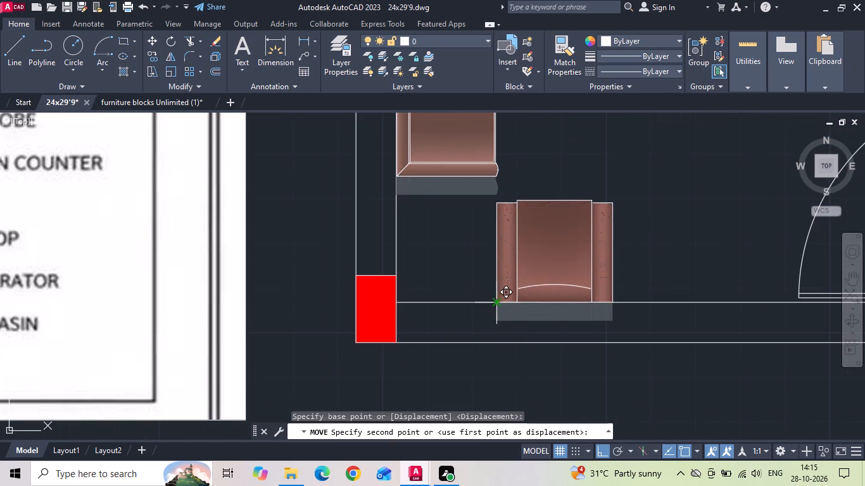
click(494, 302)
Move both armchairs horizontally a short distance away from the sofa towards the middle of the hall.
scroll(526, 325, down, 2)
drag(573, 275, 563, 277)
click(545, 290)
drag(579, 125, 561, 137)
click(534, 139)
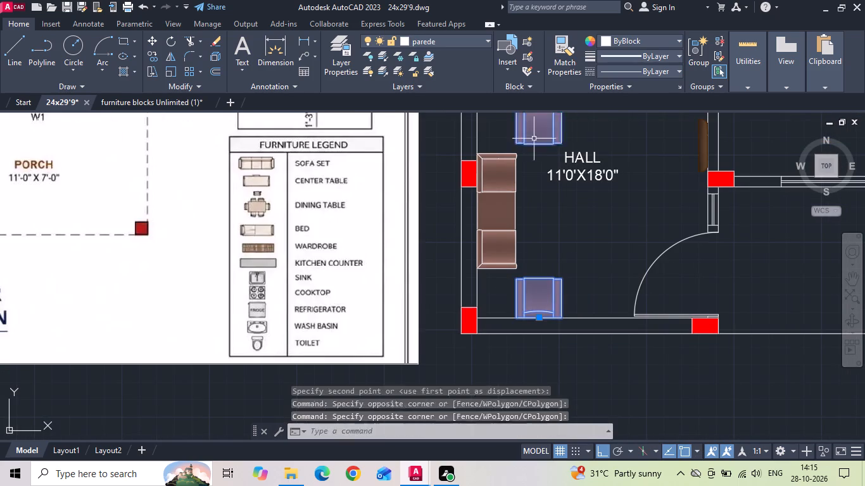
right_click(532, 139)
click(567, 231)
click(589, 236)
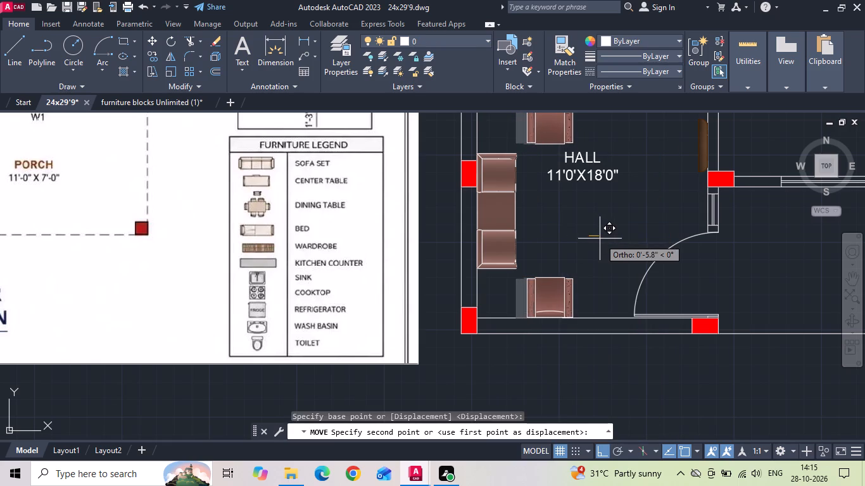
click(604, 239)
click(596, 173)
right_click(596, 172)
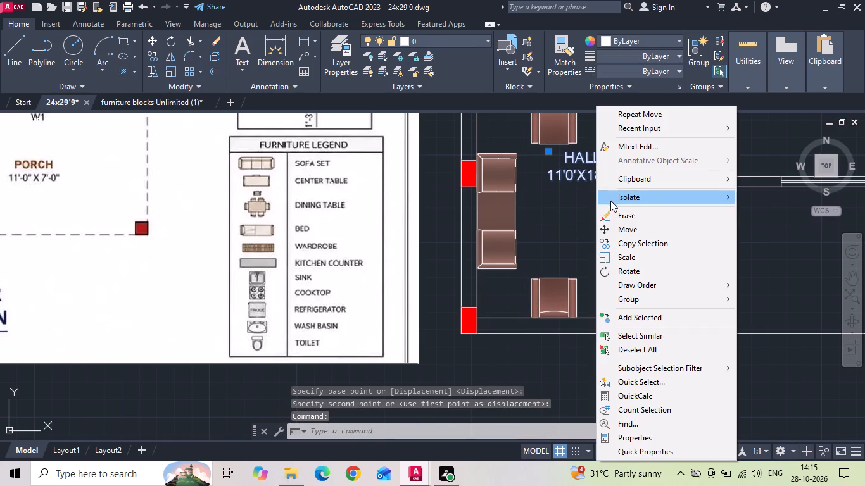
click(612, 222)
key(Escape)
Move the HALL 11'0'X18'0" label horizontally away from the sofa and armchairs.
drag(605, 201, 595, 182)
click(584, 163)
right_click(583, 161)
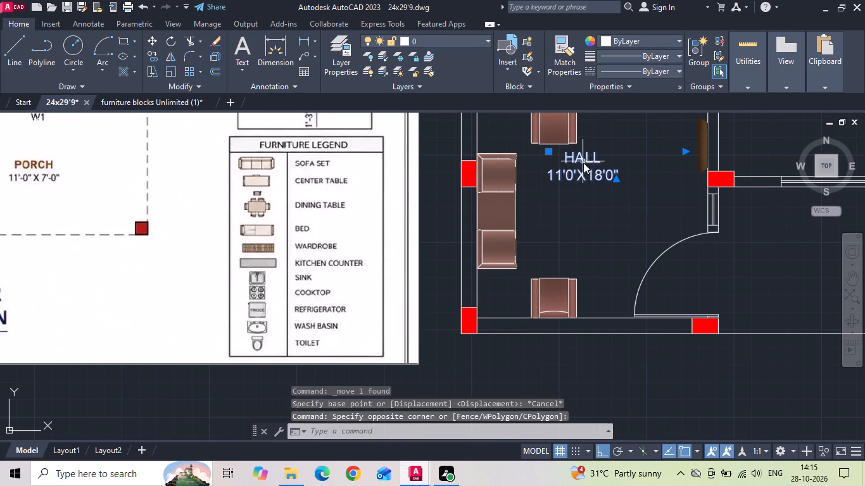
click(607, 230)
click(581, 215)
click(610, 218)
Erase all the leftover chair and armchair blocks lying outside the floor plan beside the kitchen and bedroom.
scroll(605, 230, down, 1)
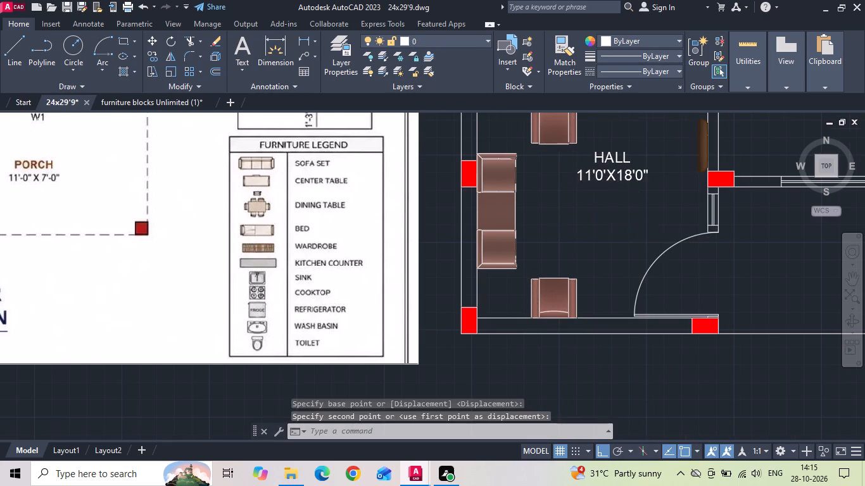
scroll(603, 234, down, 1)
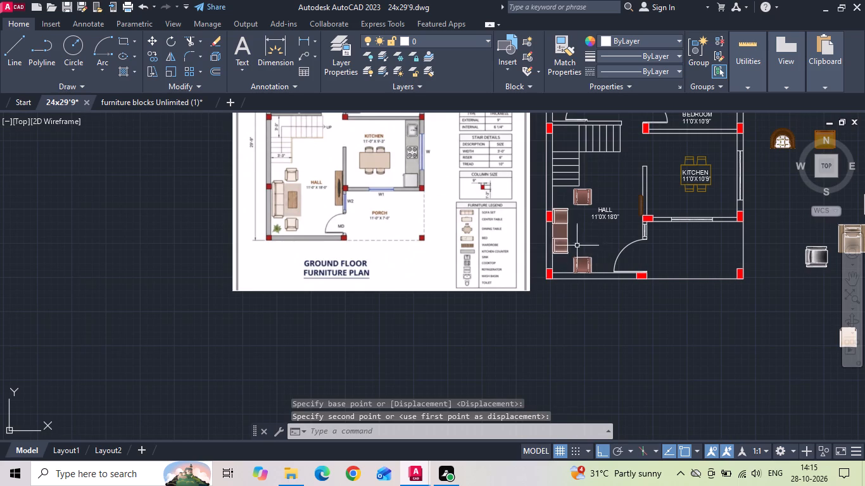
scroll(476, 268, down, 2)
scroll(633, 230, up, 3)
scroll(542, 163, down, 2)
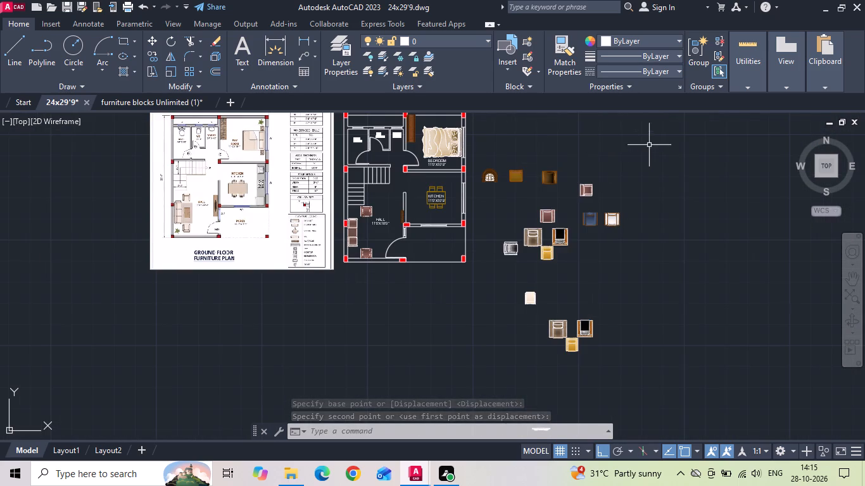
drag(657, 161, 648, 236)
click(487, 380)
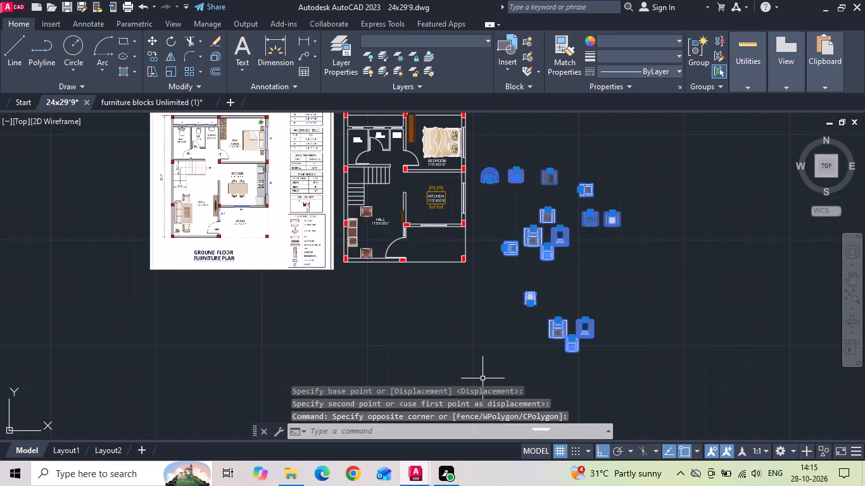
key(Delete)
Copy the white square table block with two brown strips from the furniture library into the hall beside the sofa.
scroll(270, 196, up, 3)
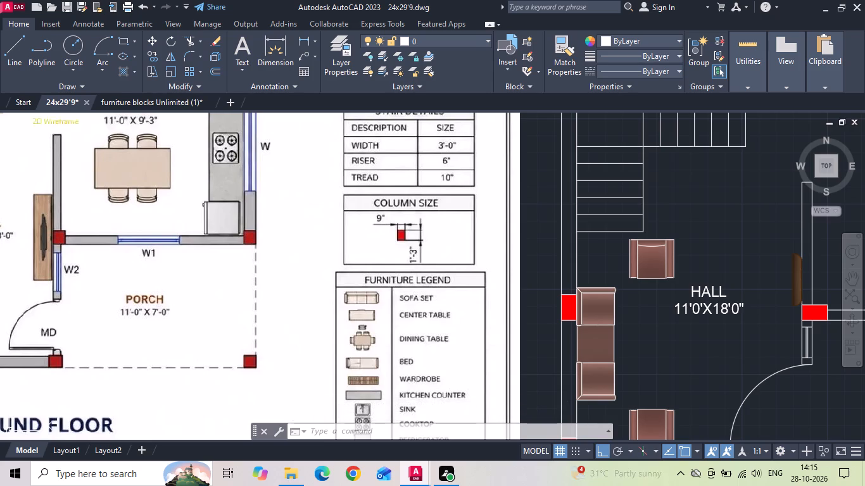
click(115, 101)
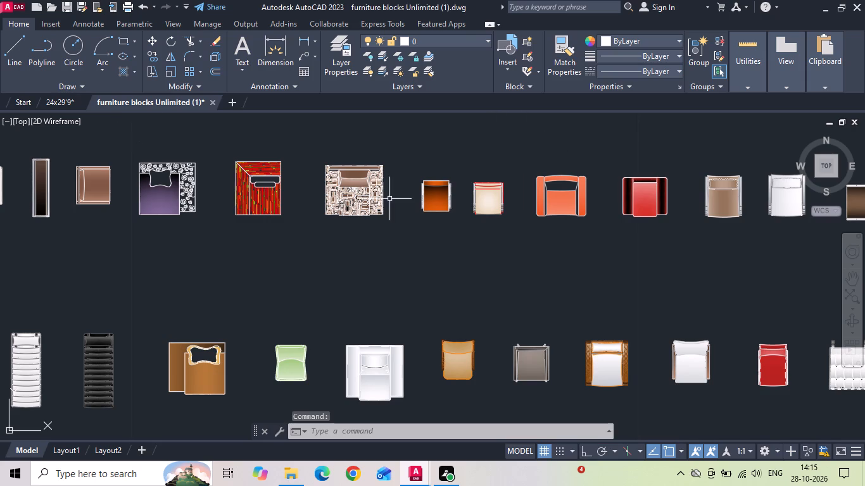
scroll(379, 212, down, 3)
scroll(364, 189, up, 3)
scroll(406, 145, up, 1)
middle_drag(412, 160, 436, 261)
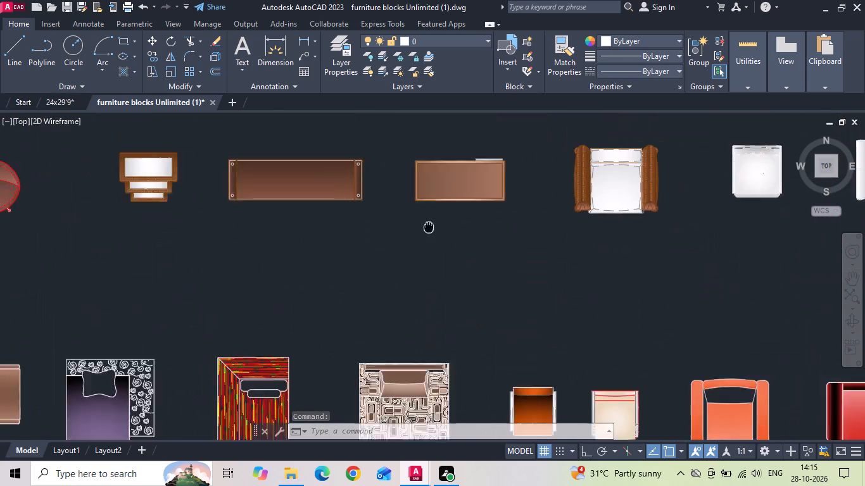
middle_drag(436, 261, 449, 302)
scroll(477, 227, down, 2)
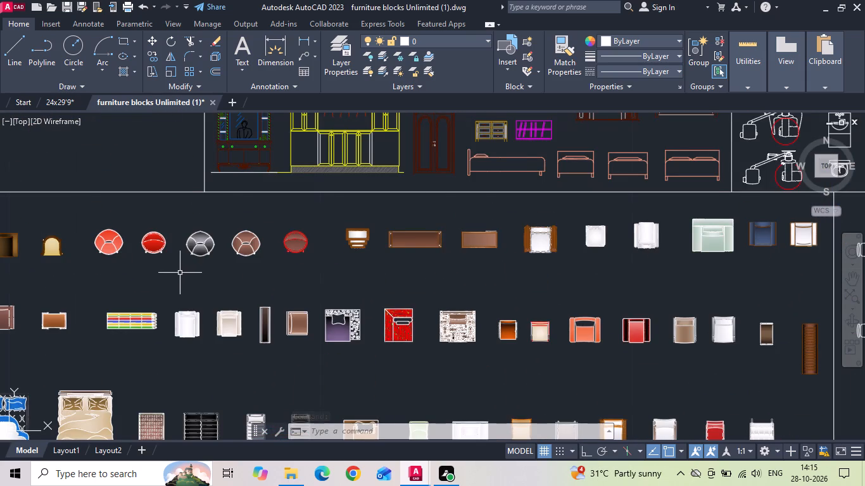
middle_drag(190, 273, 491, 233)
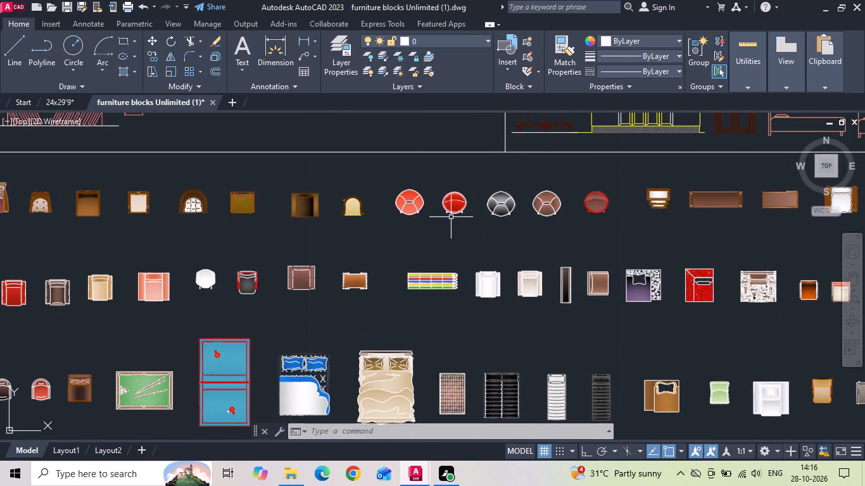
scroll(451, 217, down, 1)
scroll(396, 235, down, 2)
middle_drag(362, 306, 342, 206)
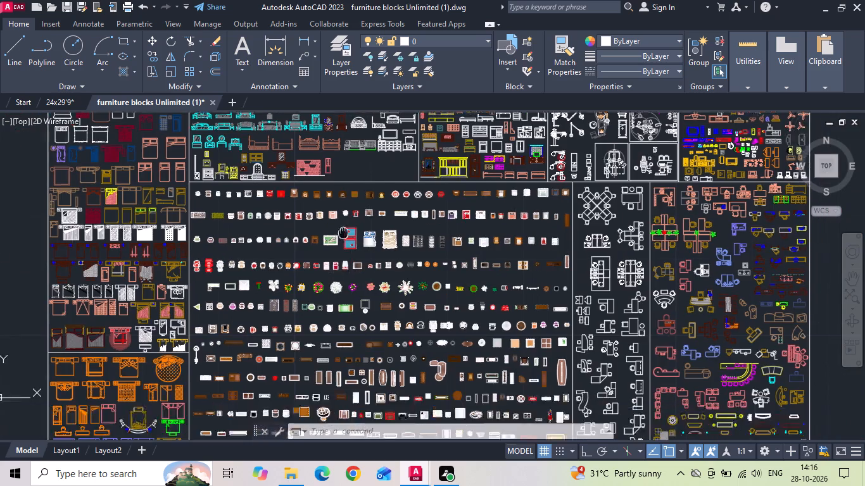
middle_drag(342, 206, 341, 202)
middle_drag(320, 387, 337, 258)
scroll(301, 299, up, 4)
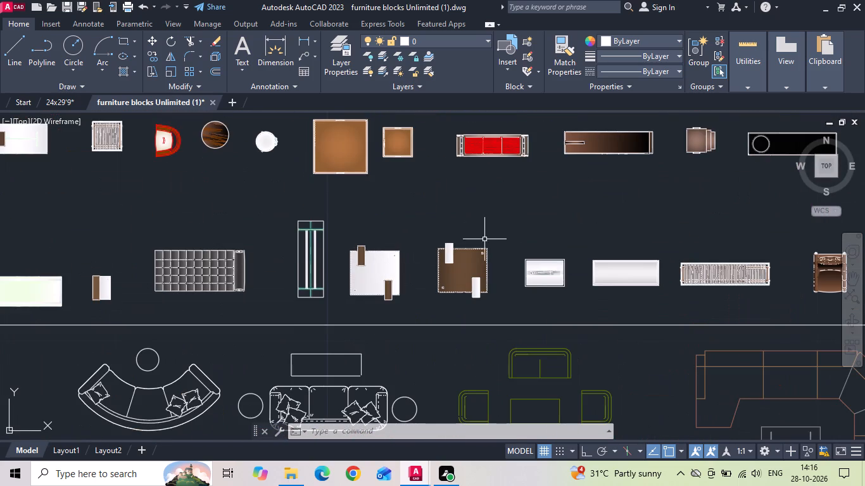
drag(414, 245, 408, 261)
click(382, 271)
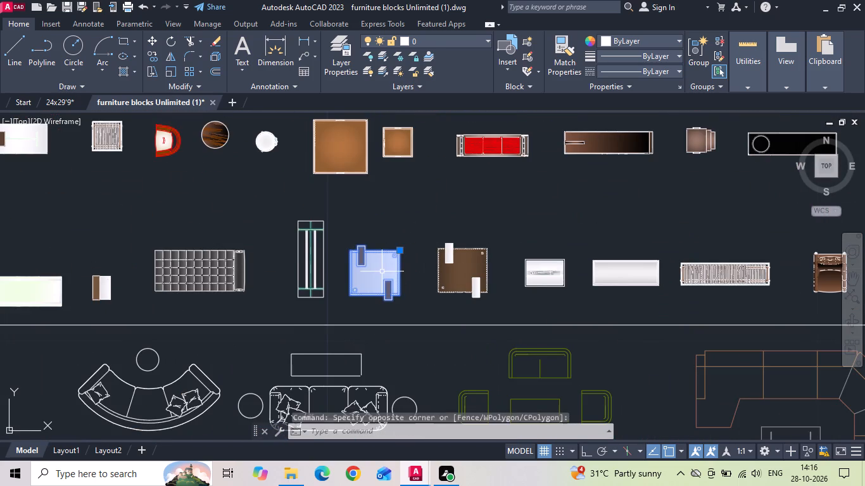
key(ctrl+c)
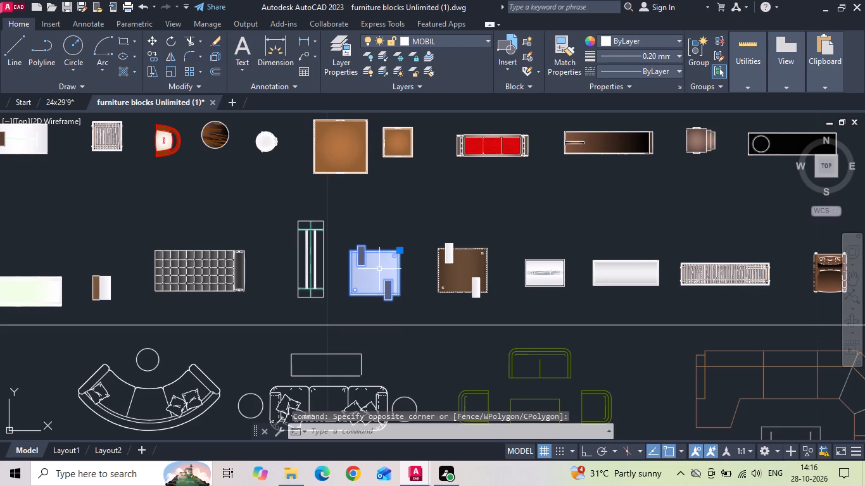
click(65, 106)
key(ctrl+v)
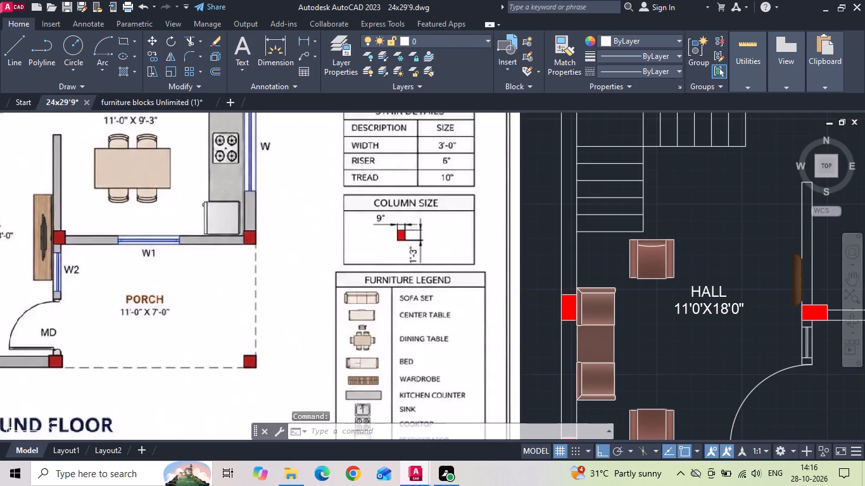
middle_drag(555, 333, 438, 196)
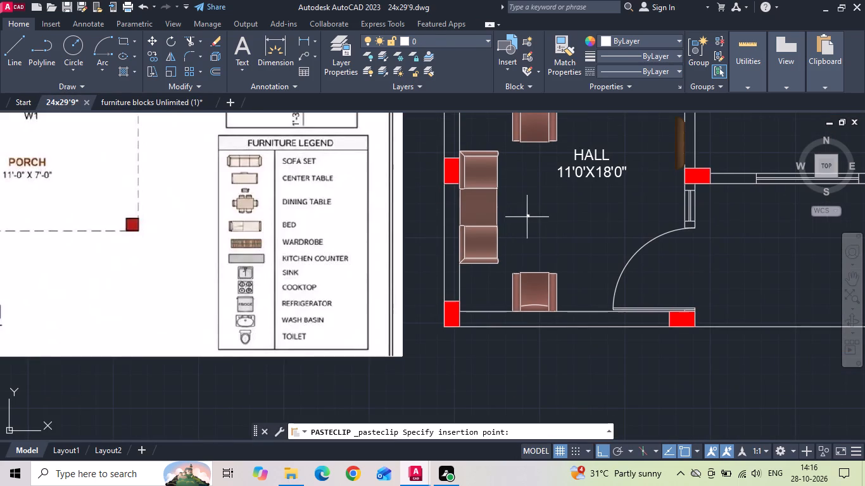
click(532, 209)
Scale the pasted table by a factor of 39.3701 about its insertion corner.
drag(524, 195, 534, 216)
click(554, 228)
right_click(555, 227)
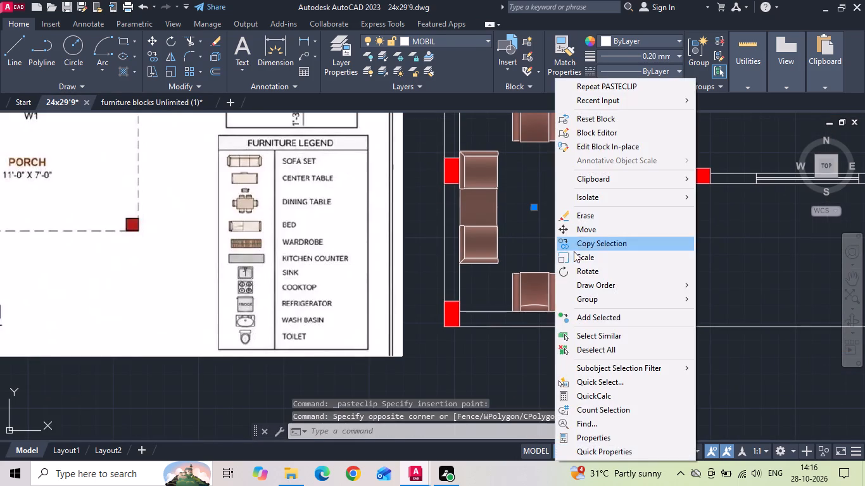
click(575, 252)
drag(536, 208, 539, 218)
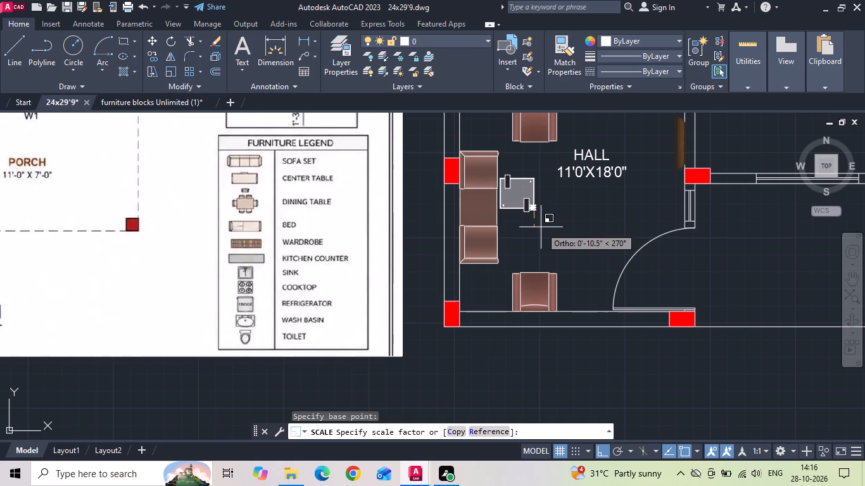
text(39.3701)
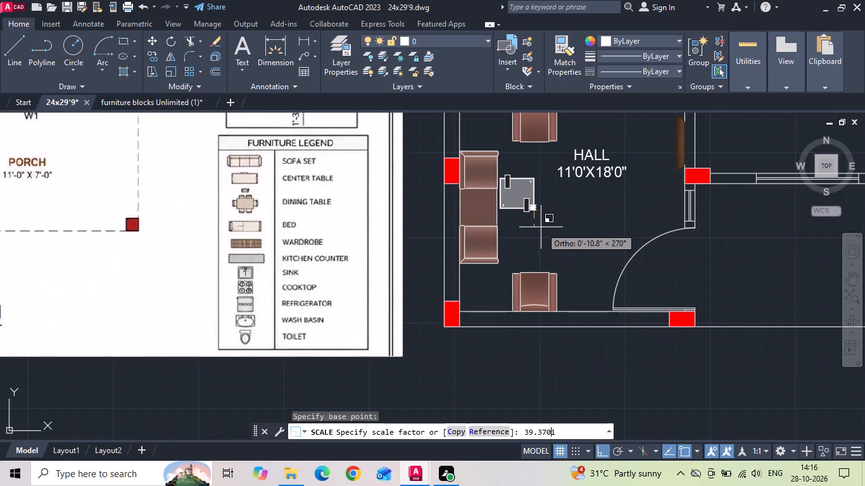
key(Return)
Move the enlarged table horizontally about 2'-8" off the sofa towards the middle of the hall.
drag(543, 227, 544, 218)
click(515, 188)
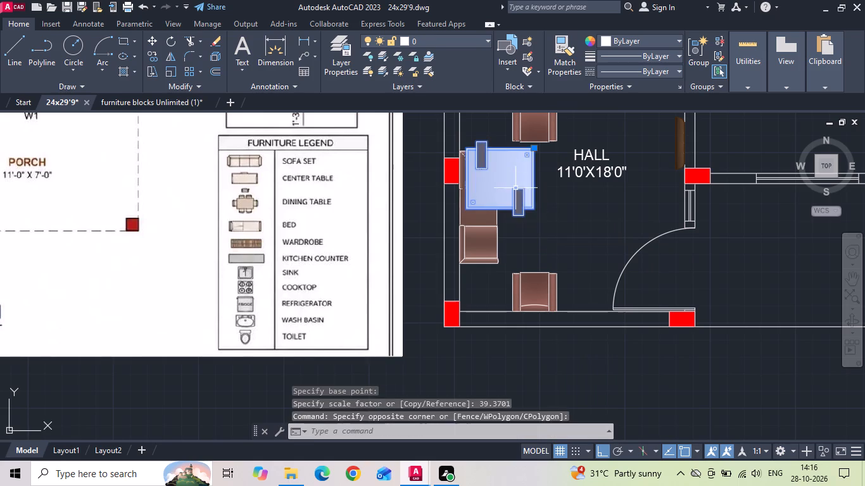
right_click(515, 187)
click(544, 232)
drag(534, 192, 567, 207)
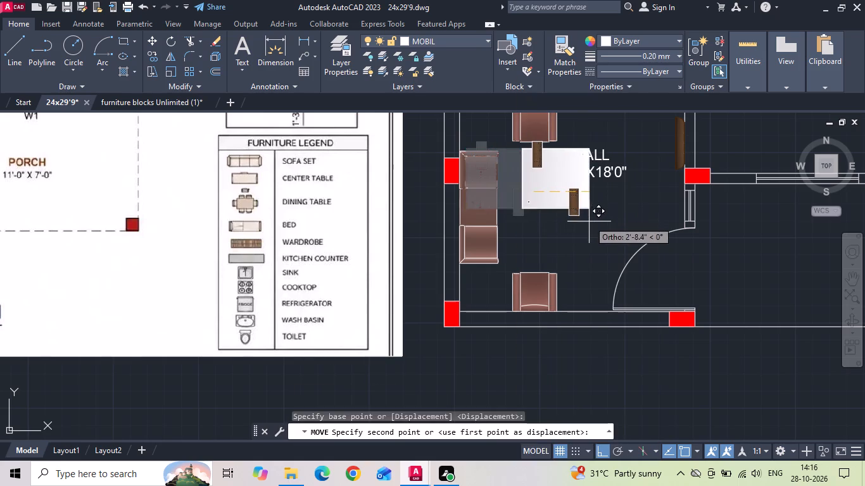
click(589, 223)
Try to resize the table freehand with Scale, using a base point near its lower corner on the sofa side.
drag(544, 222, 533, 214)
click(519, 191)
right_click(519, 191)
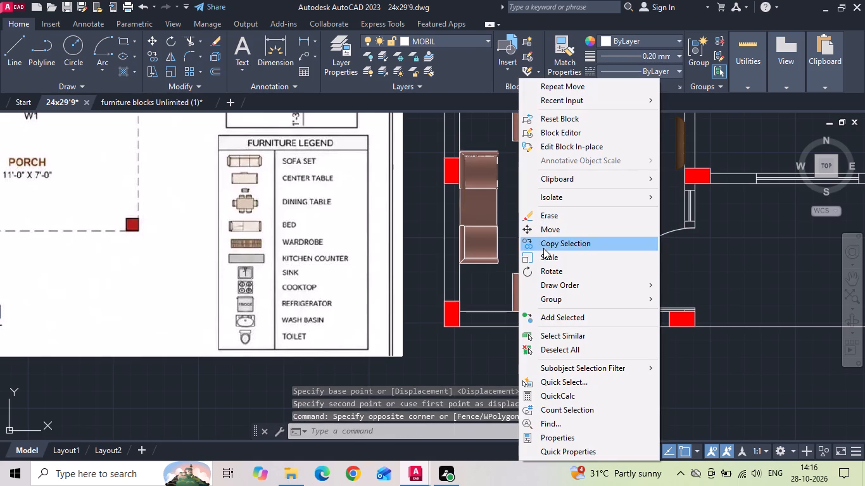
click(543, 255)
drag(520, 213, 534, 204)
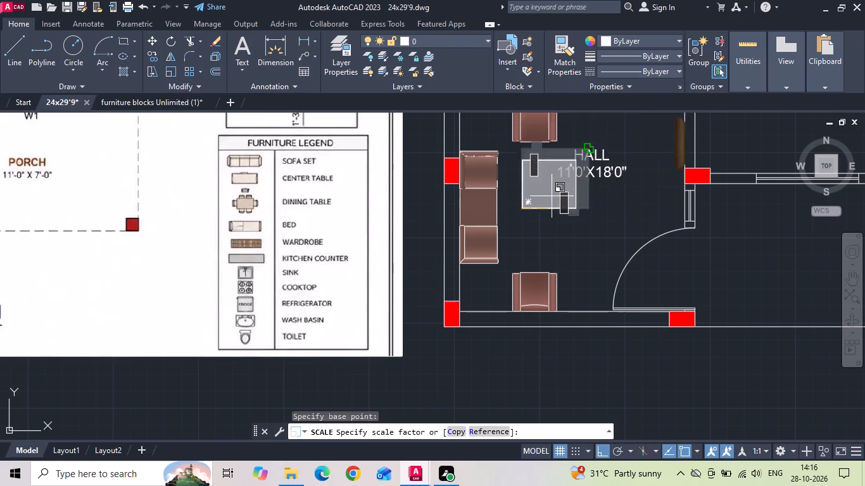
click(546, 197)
Scale the oversized table down freehand about its lower sofa-side corner to a small centre table between the armchairs.
click(534, 215)
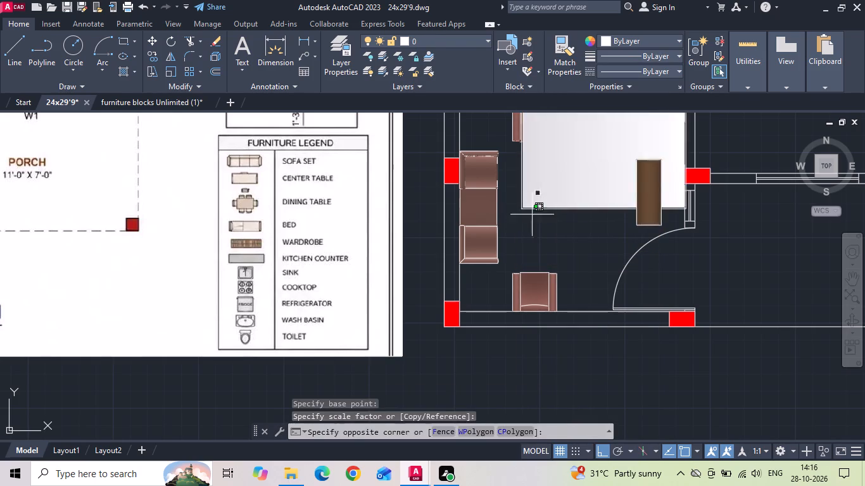
click(522, 199)
right_click(522, 199)
click(537, 254)
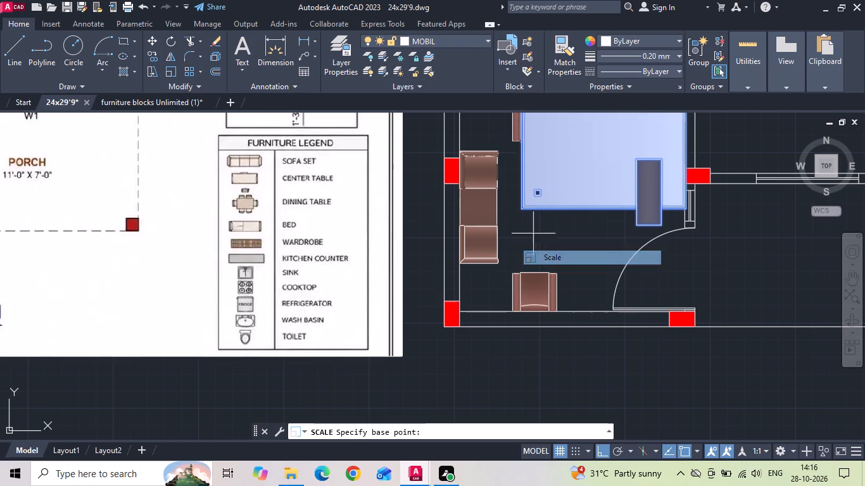
click(522, 208)
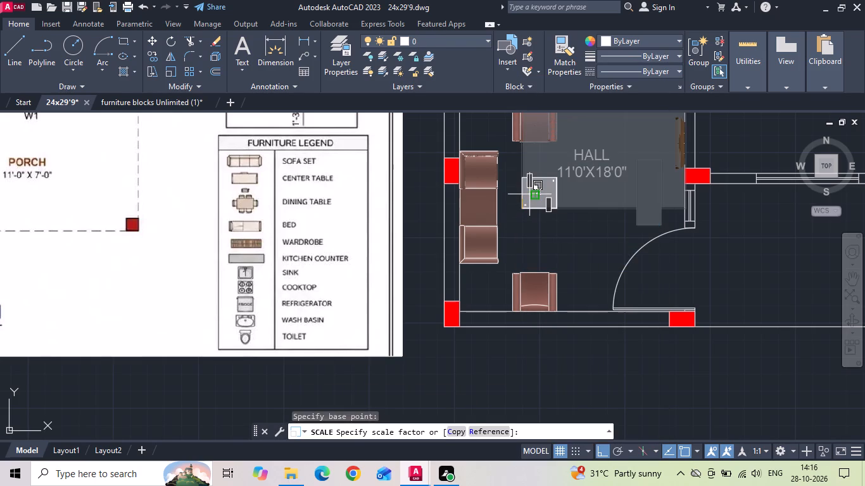
click(529, 194)
Move the centre table straight down so it sits opposite the middle of the sofa.
drag(541, 164, 536, 186)
click(534, 191)
right_click(534, 191)
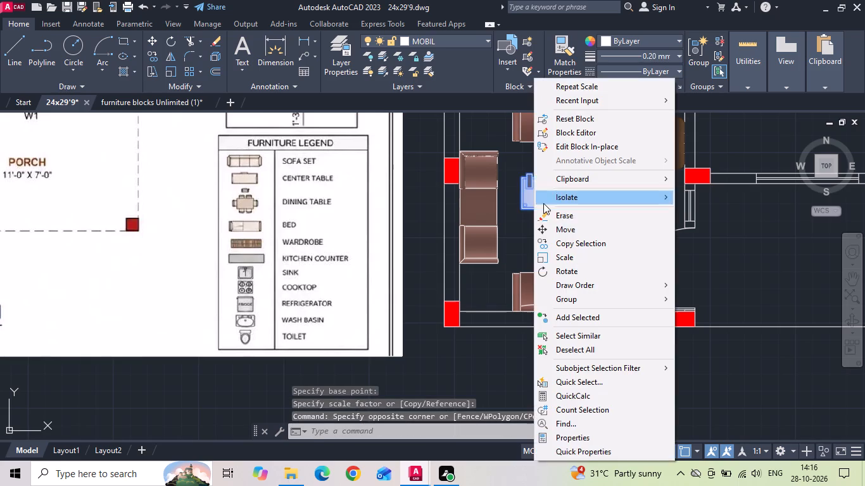
click(553, 230)
click(598, 218)
click(598, 237)
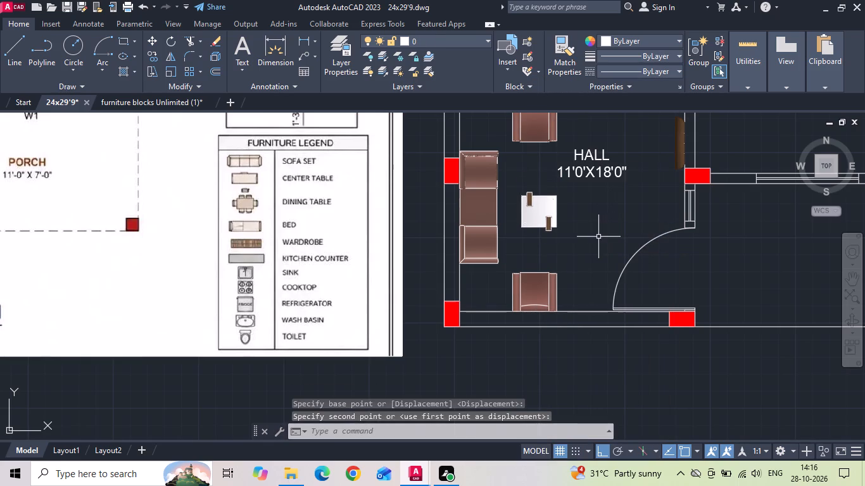
Save the floor plan drawing.
key(ctrl+s)
key(ctrl+s)
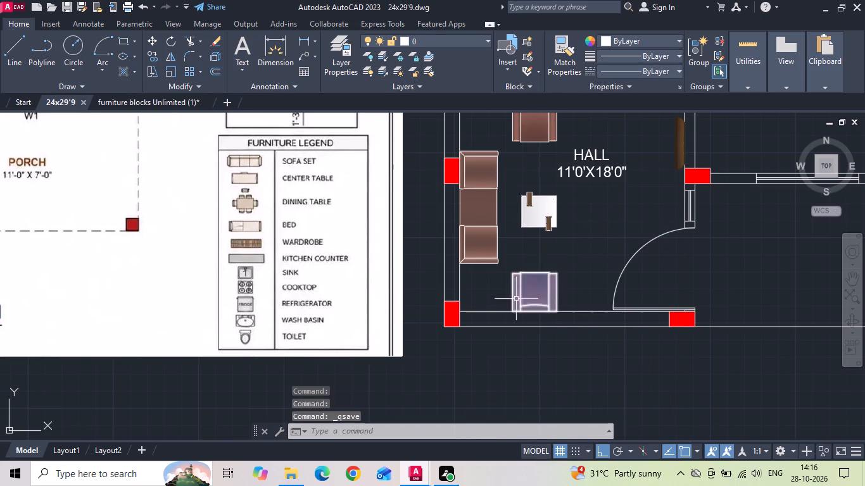
Place the Sink-single 30 in top, Range-Oven 30 in top and 36 in refrigerator blocks from DesignCenter's Kitchens.dwg below the plan.
scroll(524, 328, down, 1)
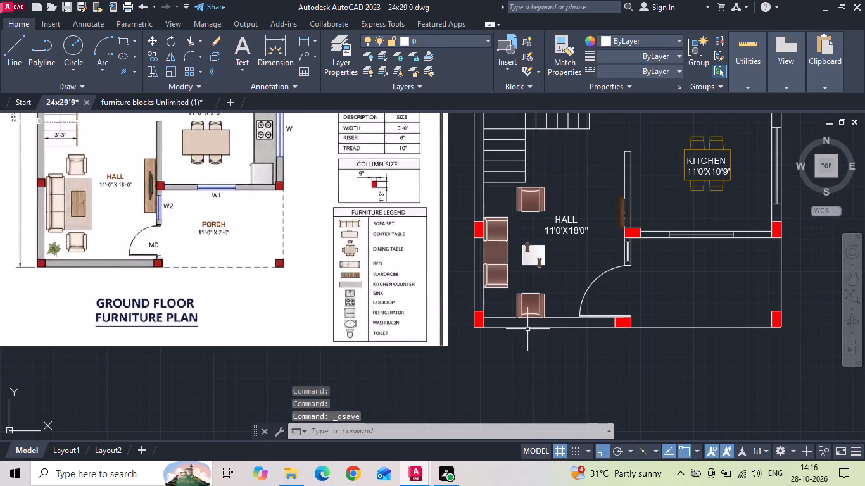
scroll(526, 325, down, 1)
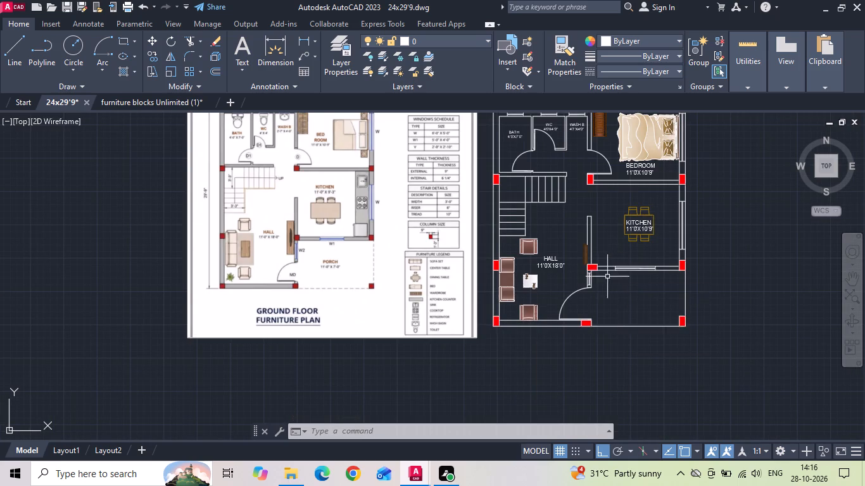
middle_drag(606, 285, 594, 324)
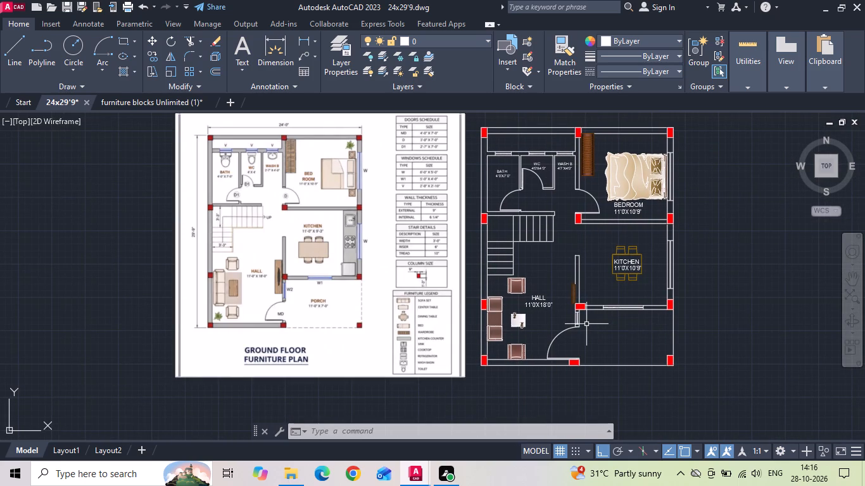
text(dc)
key(space)
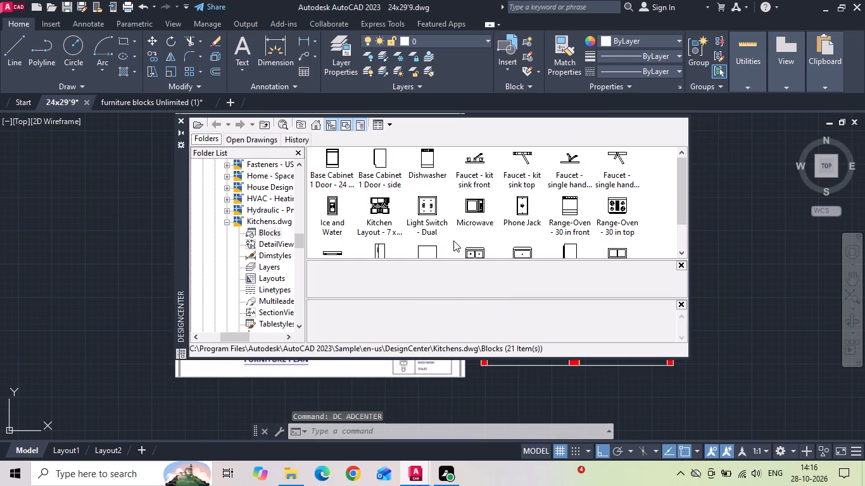
drag(525, 251, 604, 377)
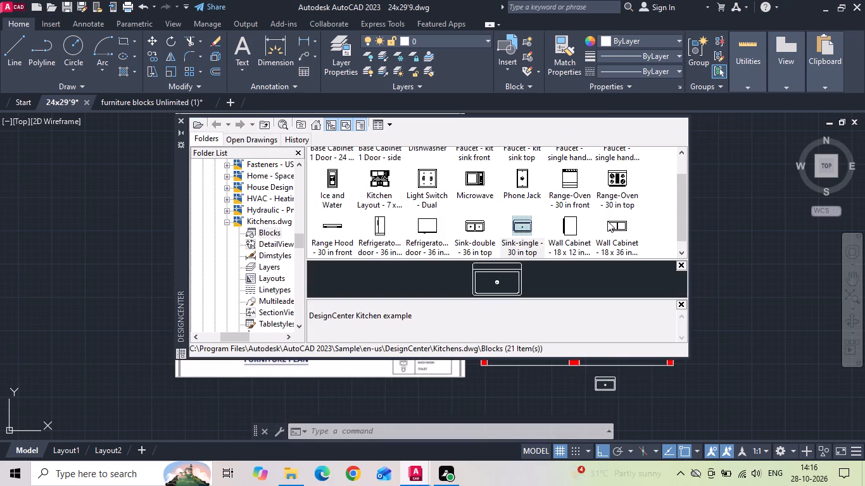
drag(619, 184, 729, 378)
drag(439, 224, 603, 330)
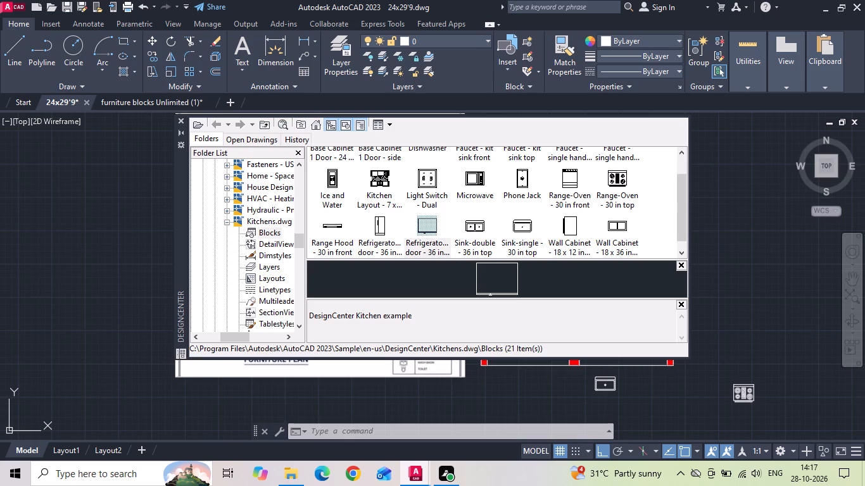
drag(603, 330, 679, 386)
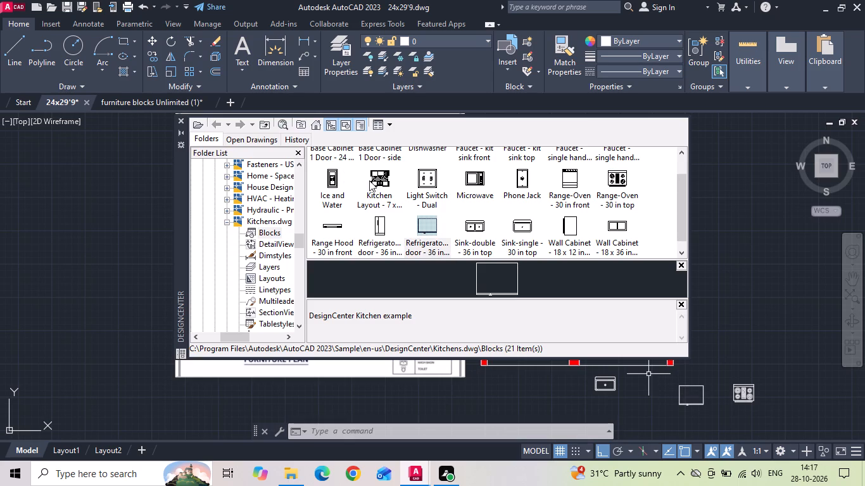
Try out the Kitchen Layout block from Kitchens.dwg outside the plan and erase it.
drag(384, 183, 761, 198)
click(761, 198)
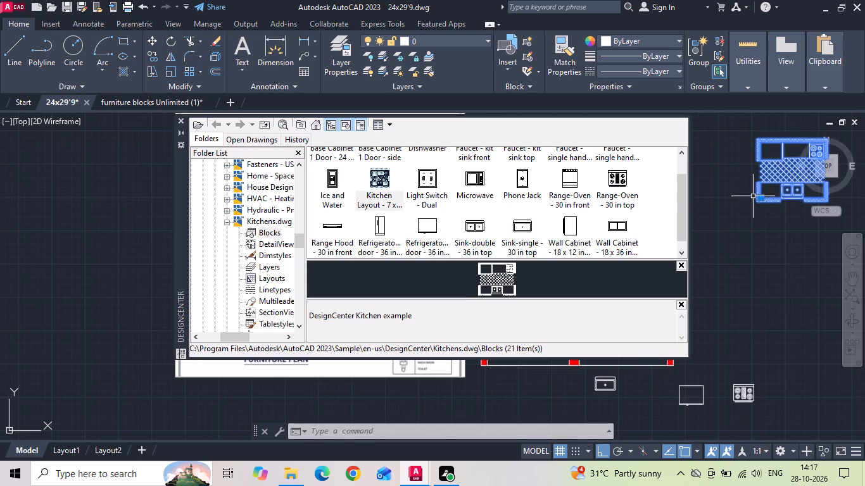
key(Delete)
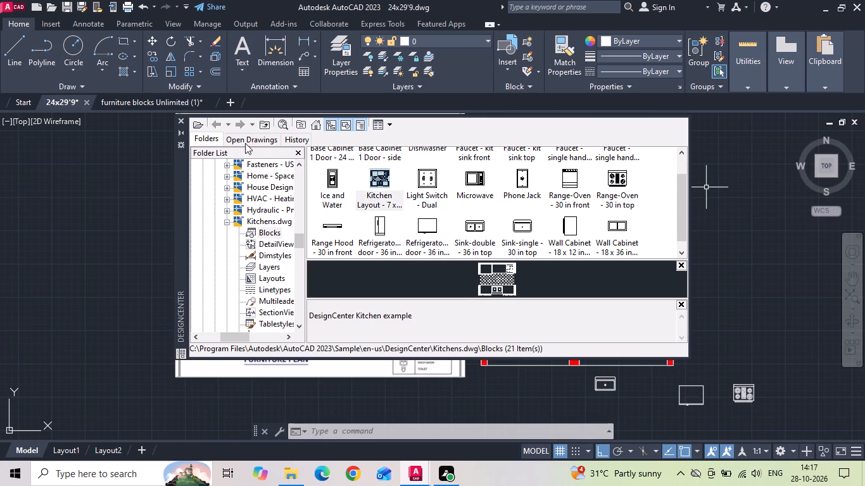
Place the Toilet - top and Sink - Oval top blocks from DesignCenter's House Designer.dwg outside the plan, beside the bedroom.
double_click(263, 184)
double_click(329, 163)
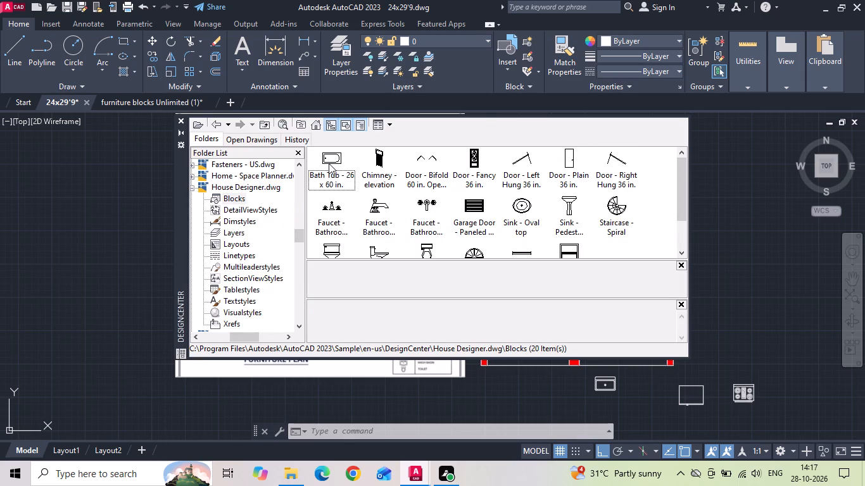
drag(429, 239, 568, 244)
drag(568, 244, 702, 244)
drag(426, 252, 724, 211)
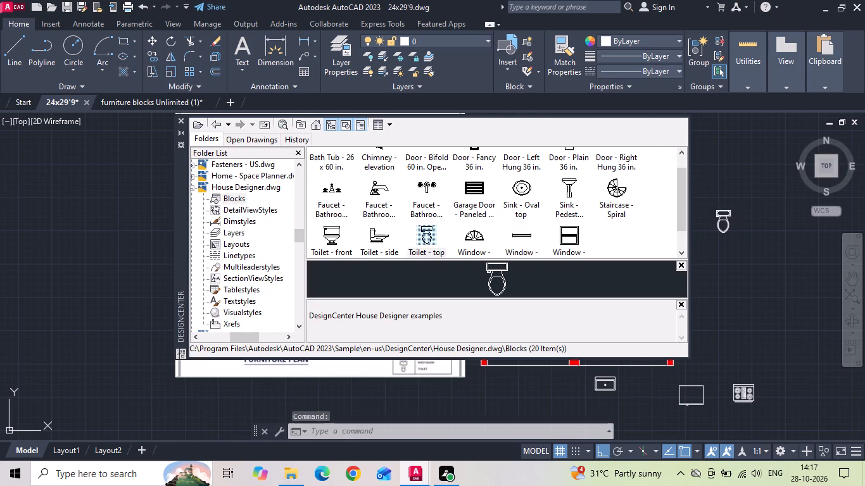
drag(724, 211, 725, 211)
drag(507, 197, 695, 175)
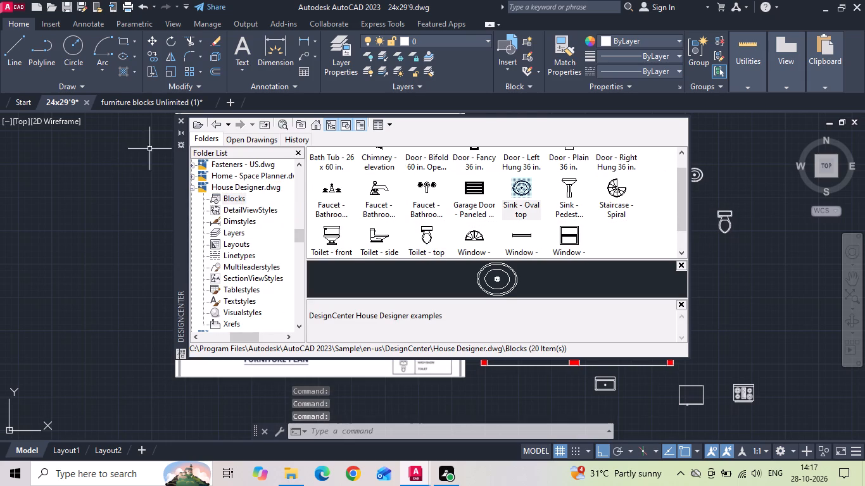
click(183, 121)
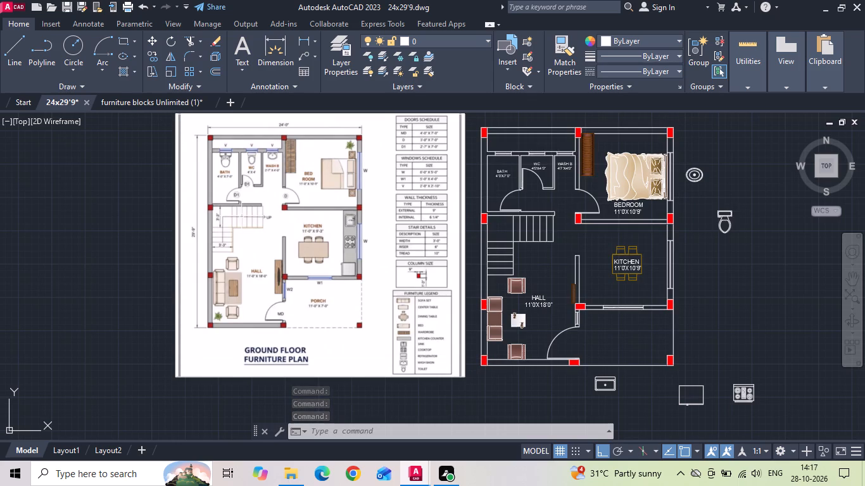
Offset the inner line of the kitchen's window-side outer wall 24 inches into the room as the counter edge.
text(o)
key(space)
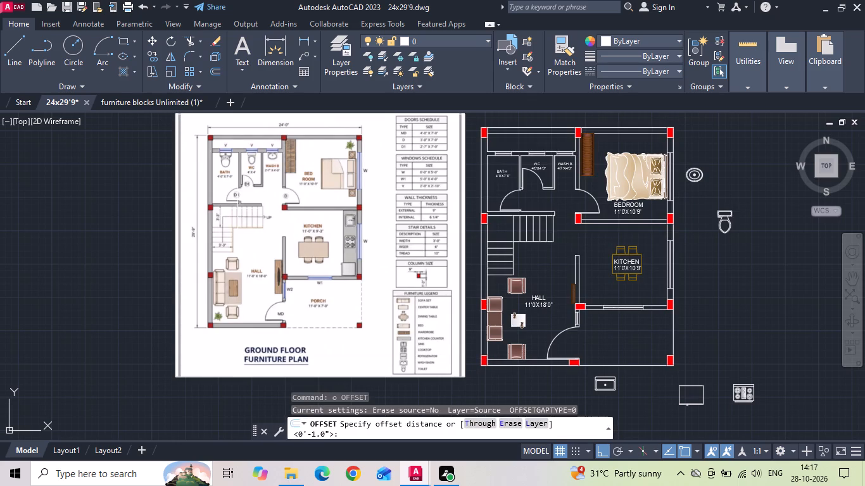
text(24)
key(space)
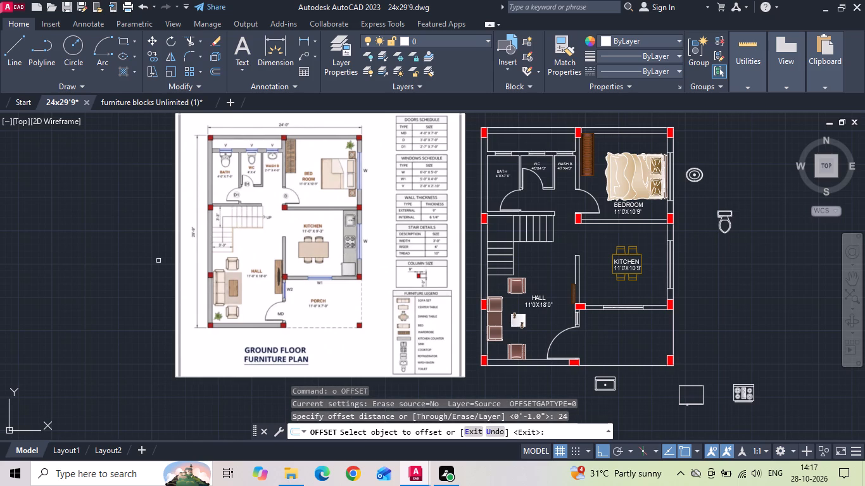
click(667, 269)
click(648, 260)
key(Escape)
Copy the cooktop block straight up from below the plan to outside the kitchen.
click(729, 389)
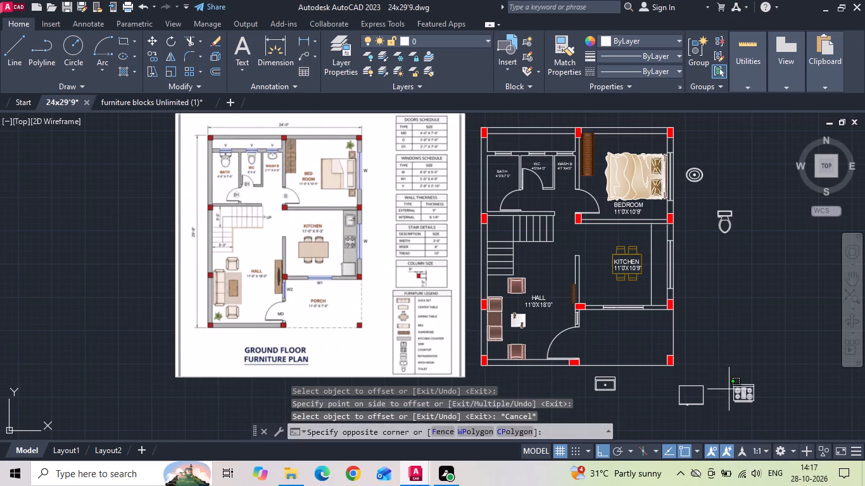
click(735, 394)
click(738, 398)
right_click(736, 387)
drag(766, 159, 767, 166)
click(749, 396)
scroll(689, 264, up, 1)
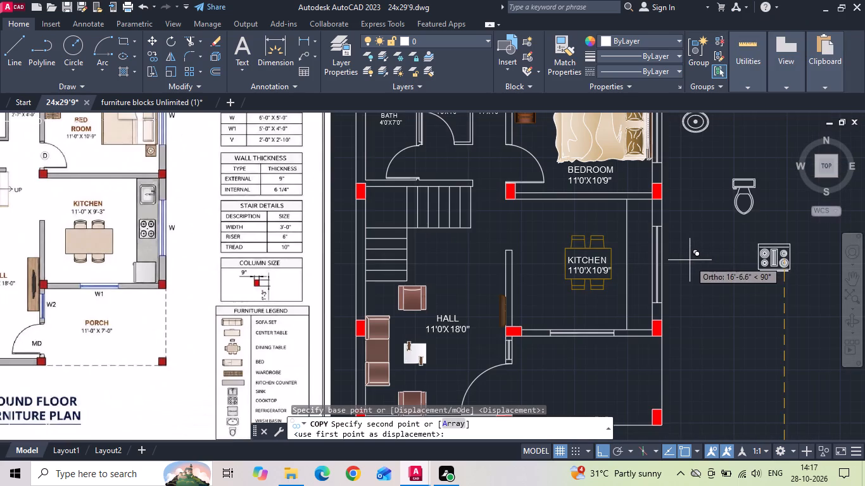
click(690, 259)
key(Escape)
Rotate the copied cooktop to 270 degrees so its front faces into the kitchen.
click(800, 235)
click(774, 254)
right_click(774, 254)
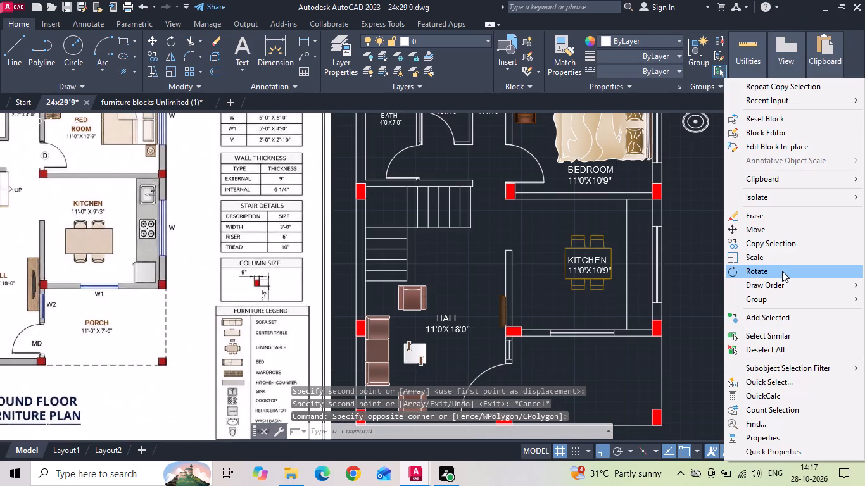
click(782, 271)
drag(713, 254, 716, 271)
click(716, 290)
Move the rotated cooktop onto the kitchen counter with its back against the outer wall's inner line.
click(721, 307)
right_click(721, 308)
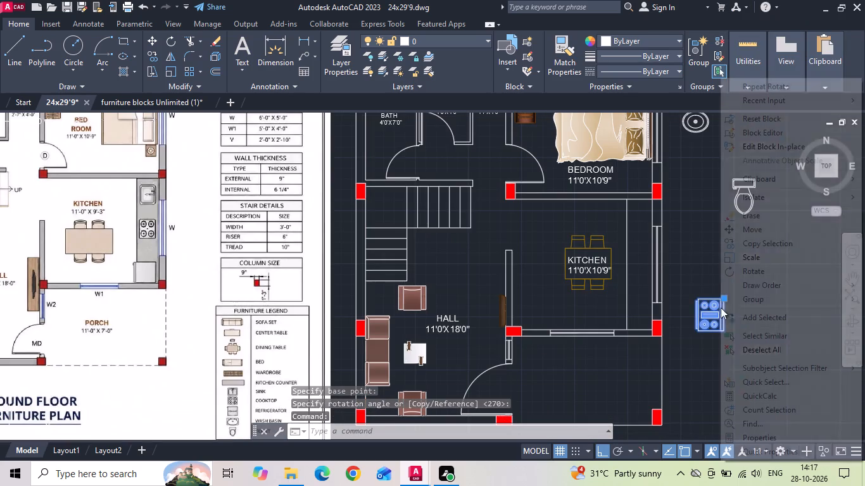
click(748, 228)
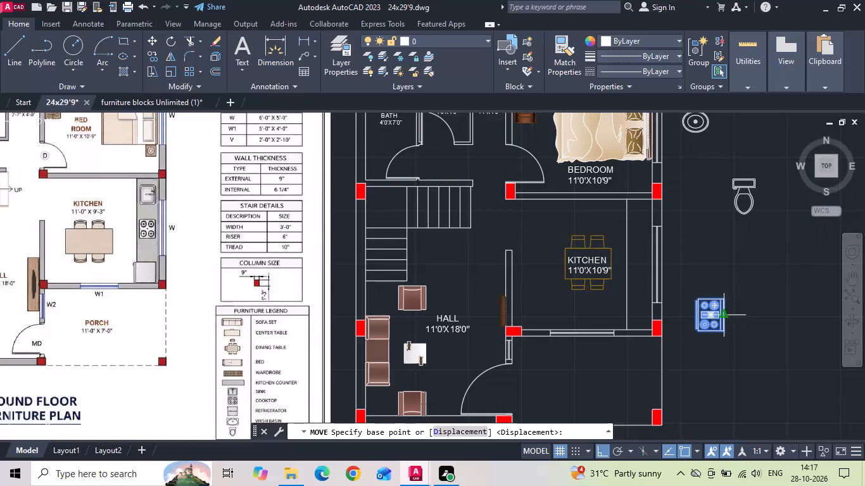
click(725, 318)
click(649, 259)
Scale the kitchen cooktop down from its wall-side upper corner to fit the counter depth.
scroll(650, 271, up, 2)
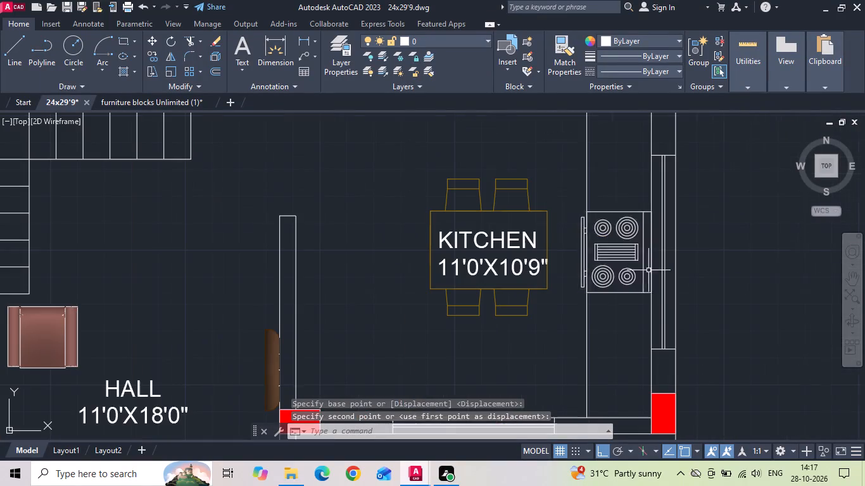
click(623, 237)
right_click(609, 193)
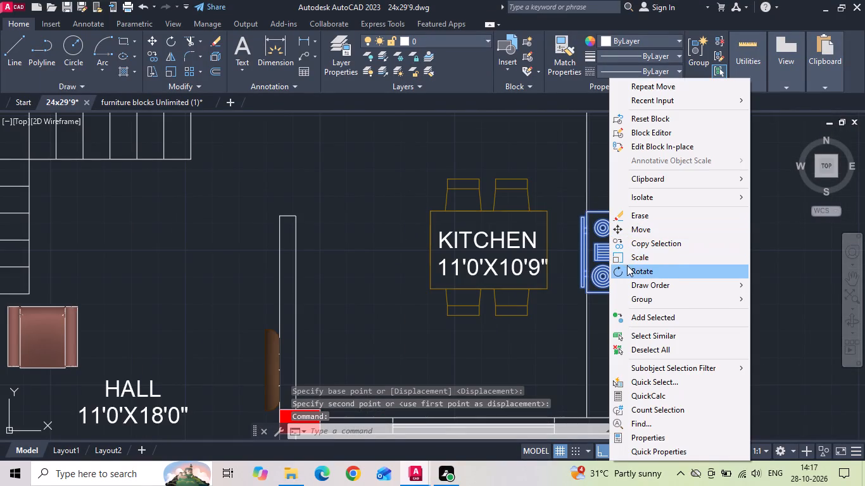
click(629, 261)
scroll(649, 223, up, 1)
drag(652, 202, 652, 208)
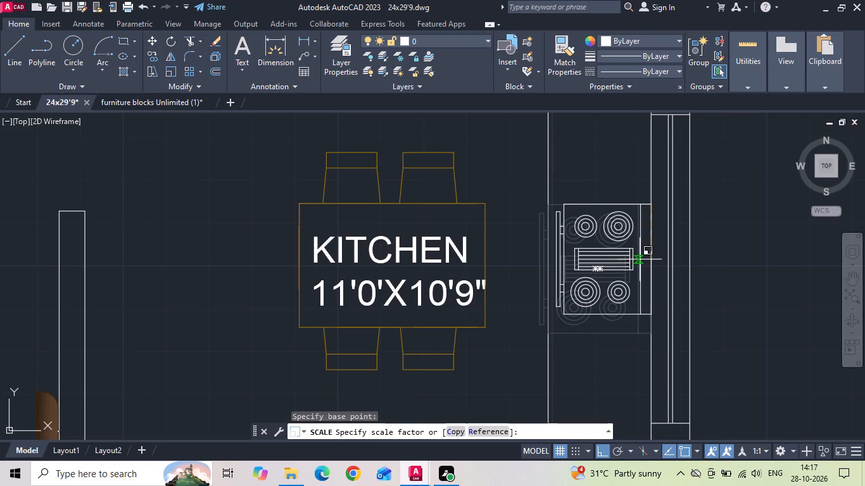
click(640, 259)
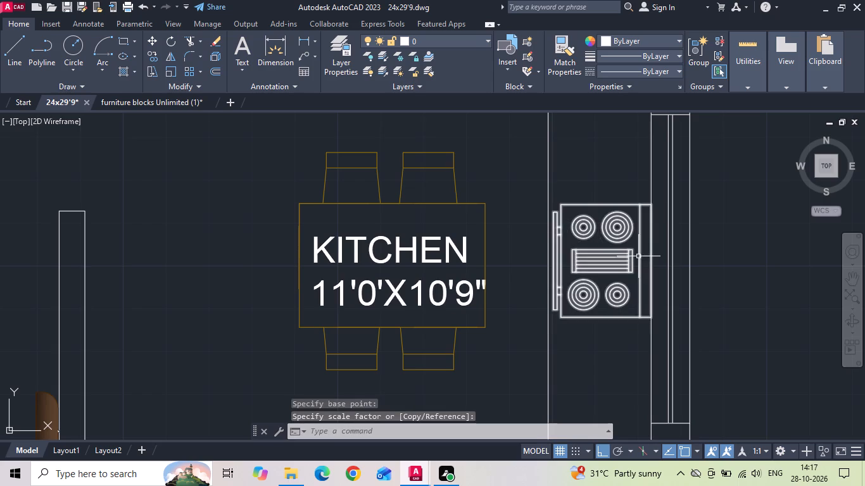
click(638, 254)
scroll(626, 232, down, 2)
key(Escape)
Rotate the refrigerator block below the plan to 270 degrees so its door faces into the kitchen.
scroll(598, 199, down, 2)
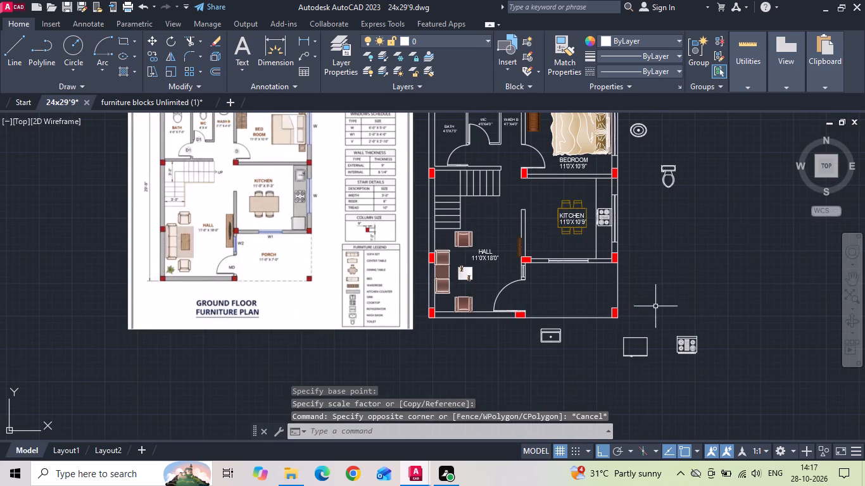
click(653, 347)
click(639, 330)
right_click(638, 330)
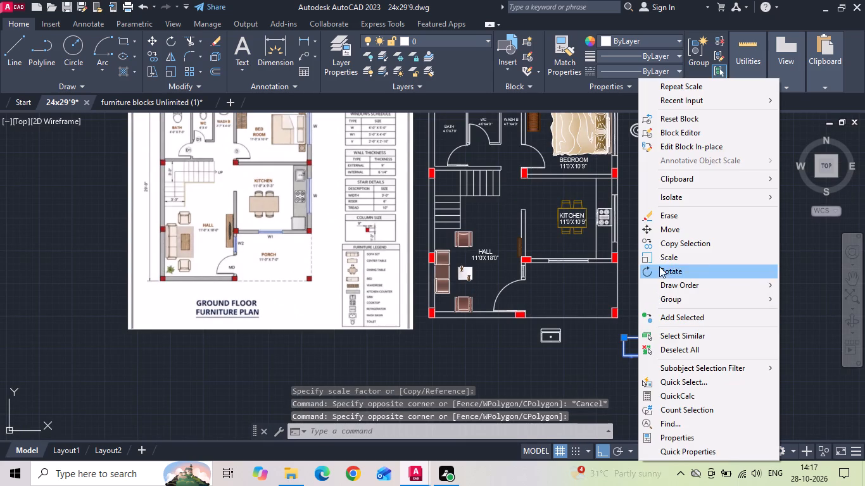
click(662, 273)
drag(665, 272, 667, 284)
click(667, 292)
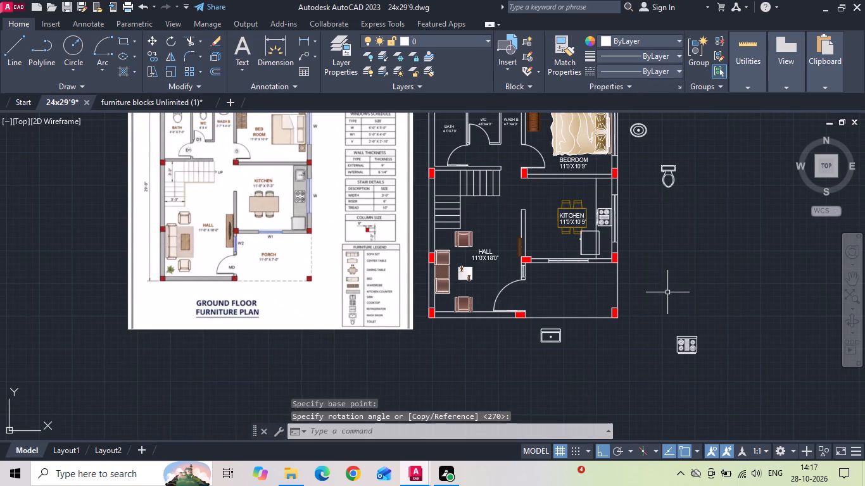
Move the refrigerator into the kitchen's lower corner, against the outer wall and the porch-side wall.
scroll(599, 232, up, 2)
drag(555, 270, 548, 274)
click(548, 275)
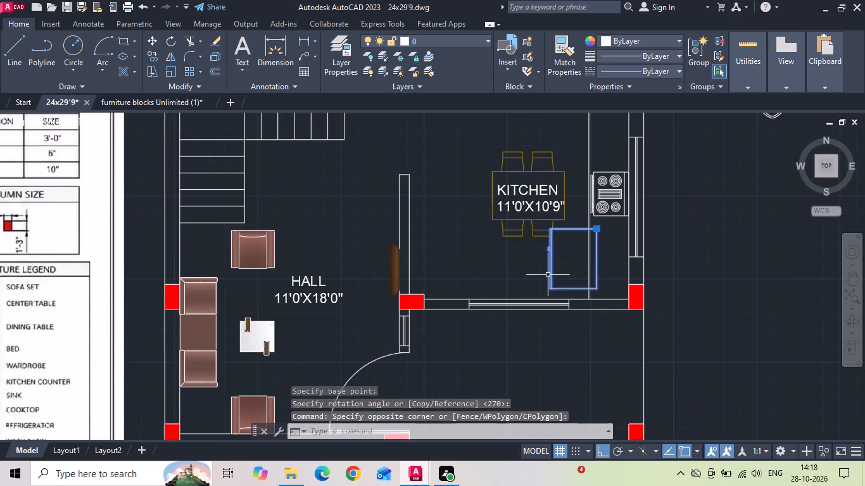
right_click(547, 275)
click(583, 232)
scroll(618, 282, up, 2)
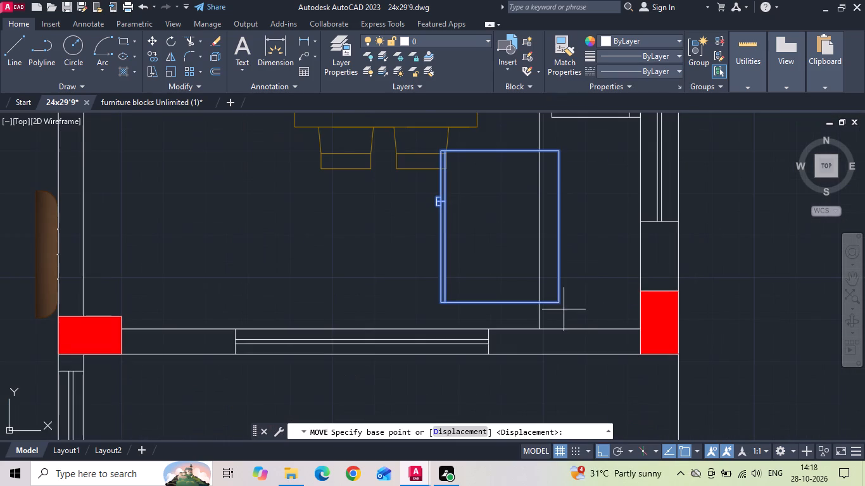
click(561, 302)
click(638, 331)
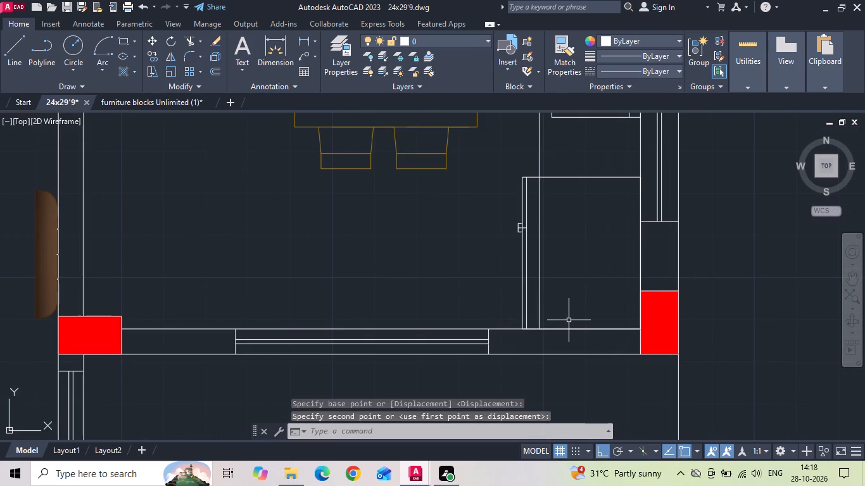
Trim the counter edge line where it crosses the refrigerator.
key(t)
key(r)
key(space)
click(539, 258)
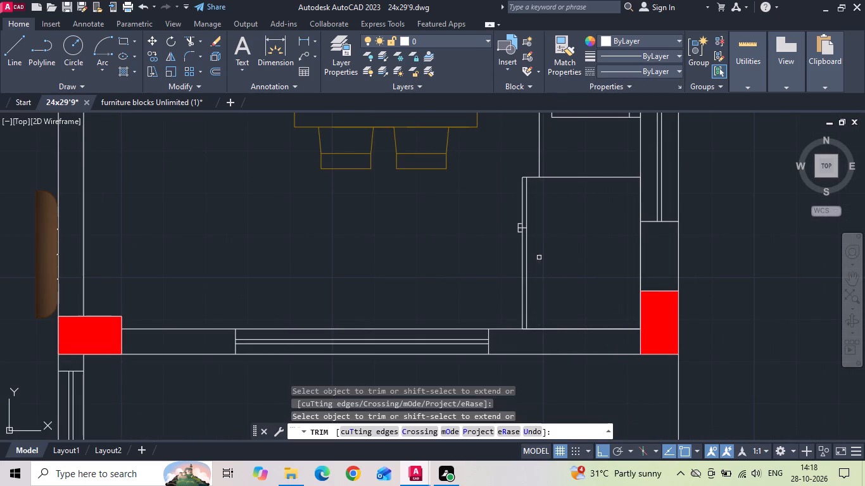
scroll(543, 246, down, 4)
key(Escape)
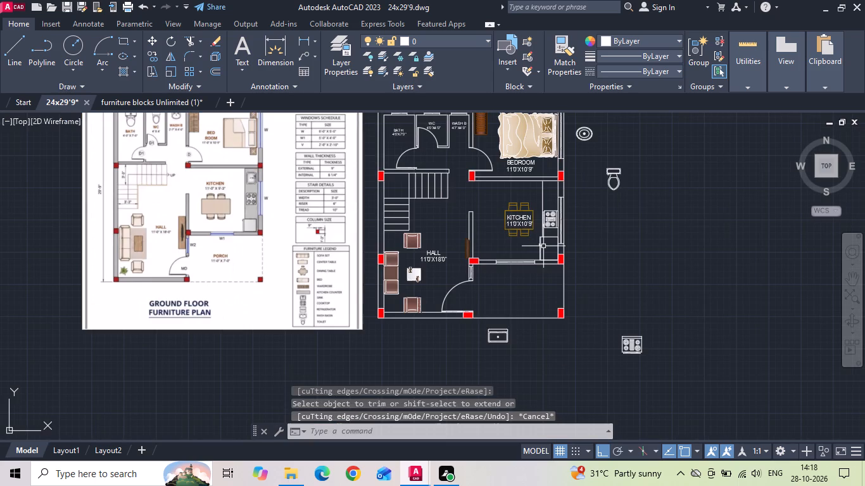
Scale the kitchen cooktop down slightly more from its wall-side upper corner so it sits within the counter.
scroll(551, 221, up, 3)
click(551, 216)
right_click(551, 216)
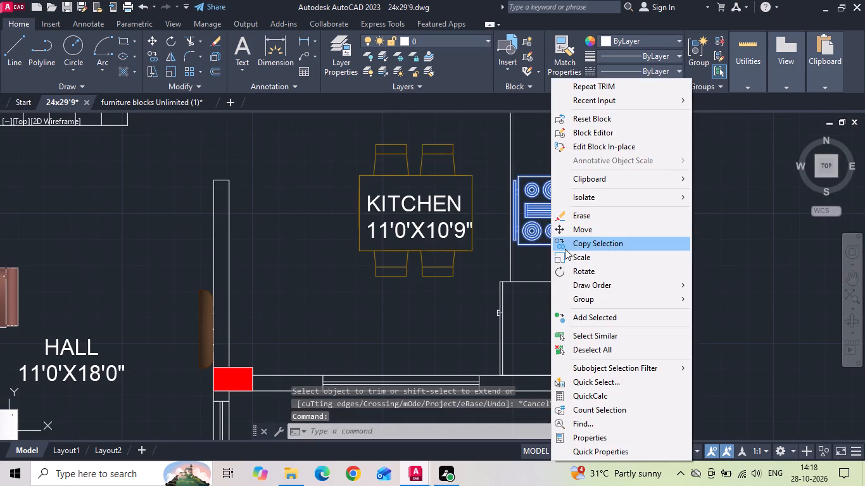
click(568, 256)
click(572, 177)
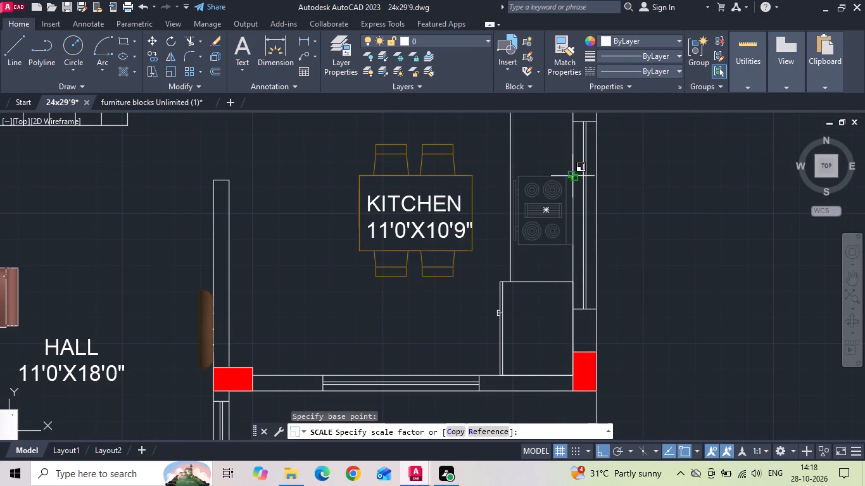
scroll(572, 176, up, 2)
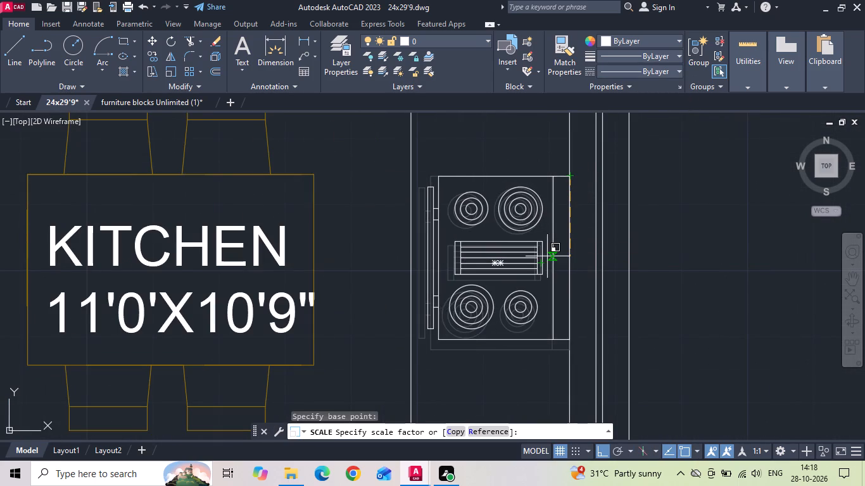
click(547, 256)
scroll(487, 237, down, 3)
middle_drag(531, 287, 508, 228)
Erase the original cooktop block left below the plan.
scroll(503, 210, down, 2)
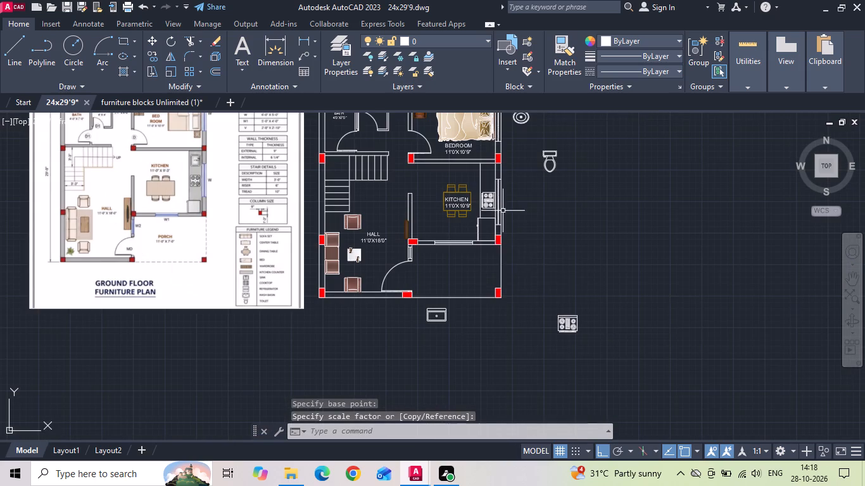
click(569, 325)
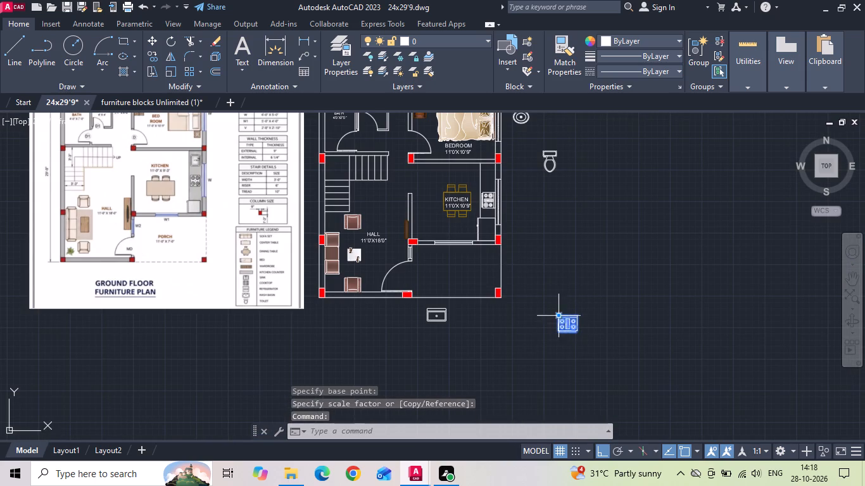
key(Delete)
Move the single sink block straight up from below the plan into the kitchen's upper area.
drag(459, 309, 441, 320)
click(417, 329)
right_click(414, 329)
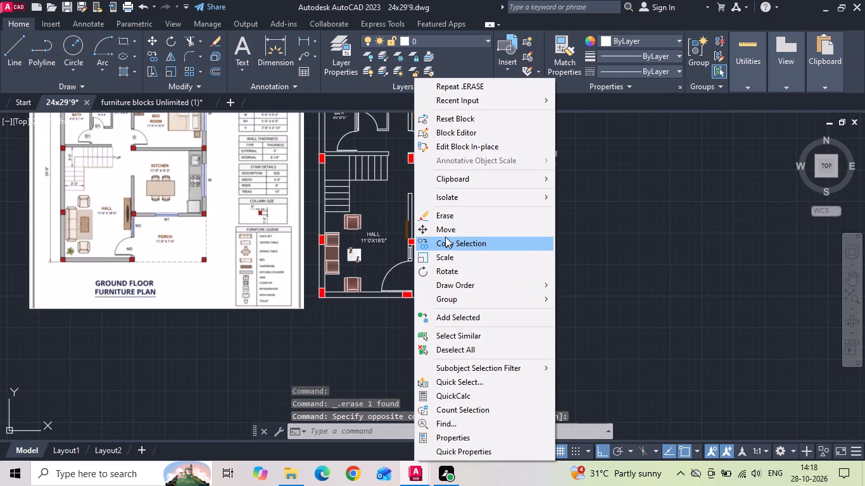
click(447, 232)
drag(439, 320, 449, 296)
scroll(498, 189, up, 2)
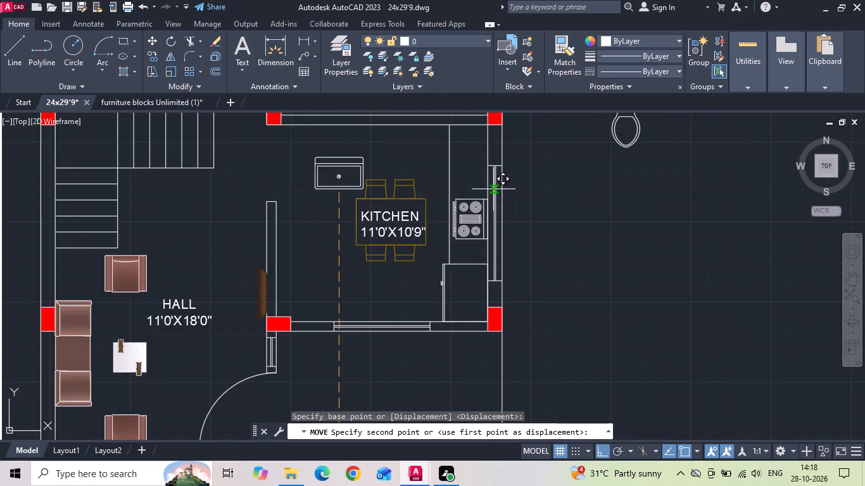
click(478, 172)
Move the sink horizontally across the kitchen onto the counter above the cooktop.
drag(396, 153, 357, 151)
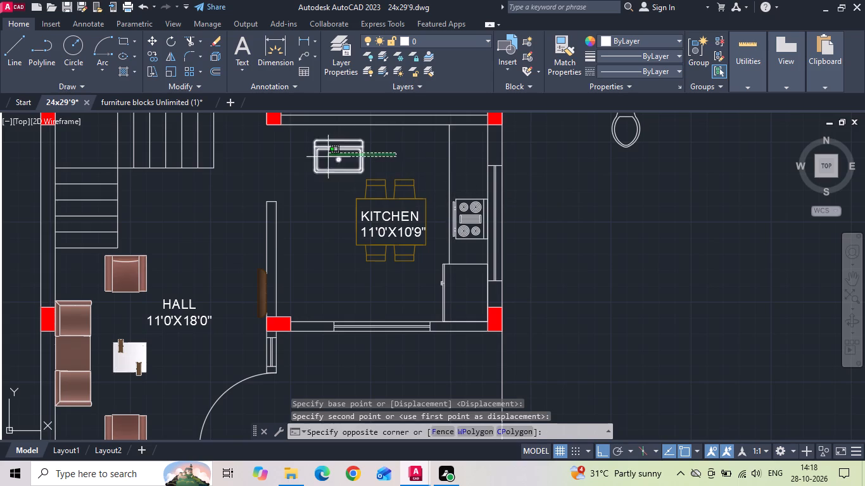
click(321, 158)
right_click(320, 158)
click(360, 227)
scroll(388, 132, up, 1)
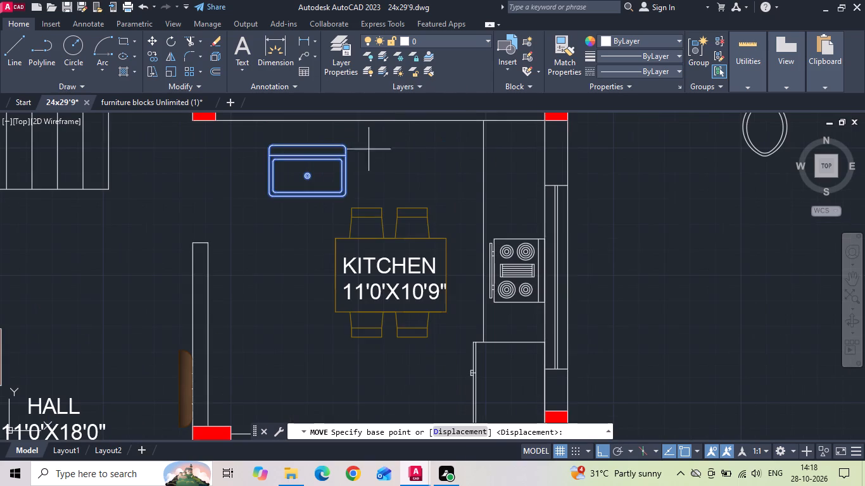
drag(354, 166, 365, 173)
click(524, 173)
key(Escape)
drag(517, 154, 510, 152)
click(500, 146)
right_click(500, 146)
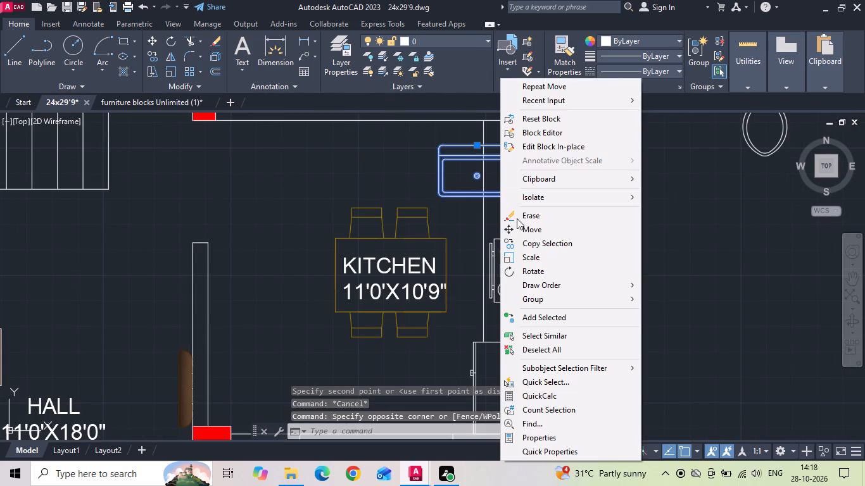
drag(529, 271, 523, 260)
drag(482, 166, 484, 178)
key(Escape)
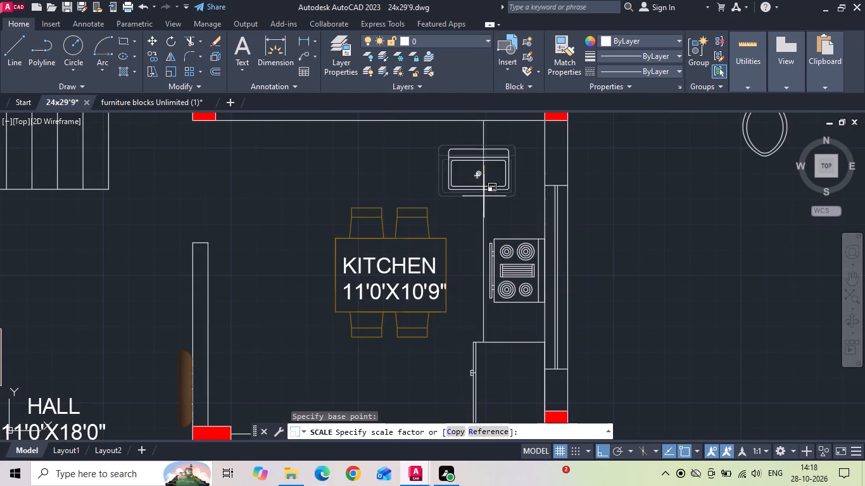
Rotate the kitchen sink a quarter turn clockwise so its wide back rim lies along the outer wall.
click(500, 166)
click(495, 148)
right_click(495, 148)
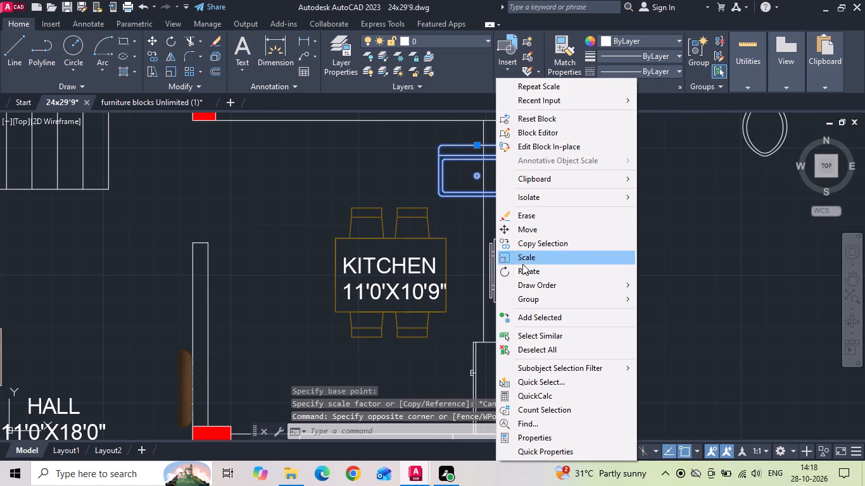
click(522, 268)
click(503, 189)
click(505, 209)
Scale the kitchen sink down from the midpoint of its wall-side edge so it fits within the counter width.
drag(511, 162, 508, 156)
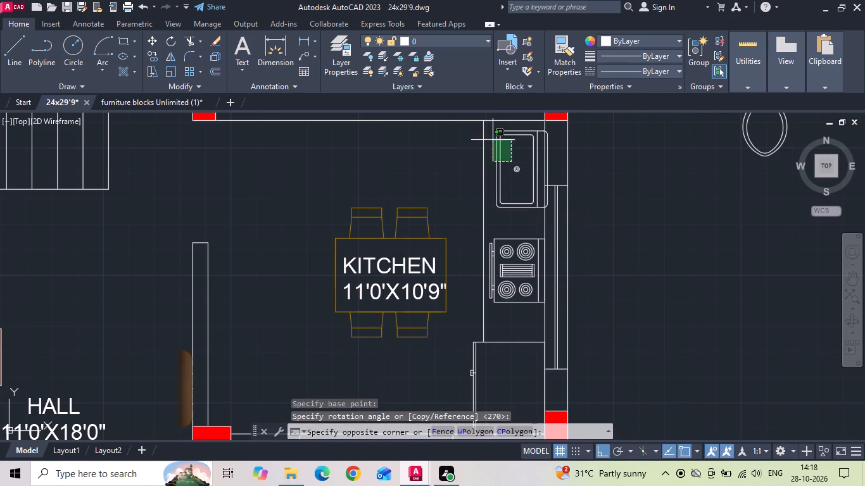
click(492, 139)
right_click(508, 169)
click(533, 253)
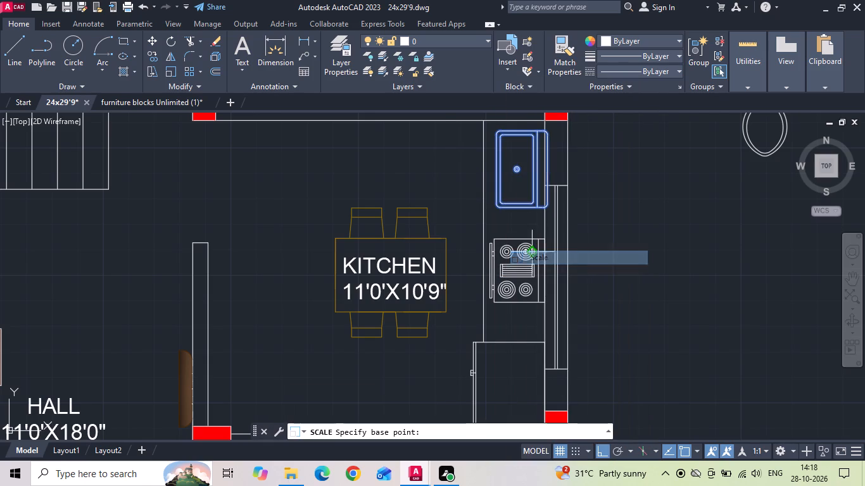
click(552, 166)
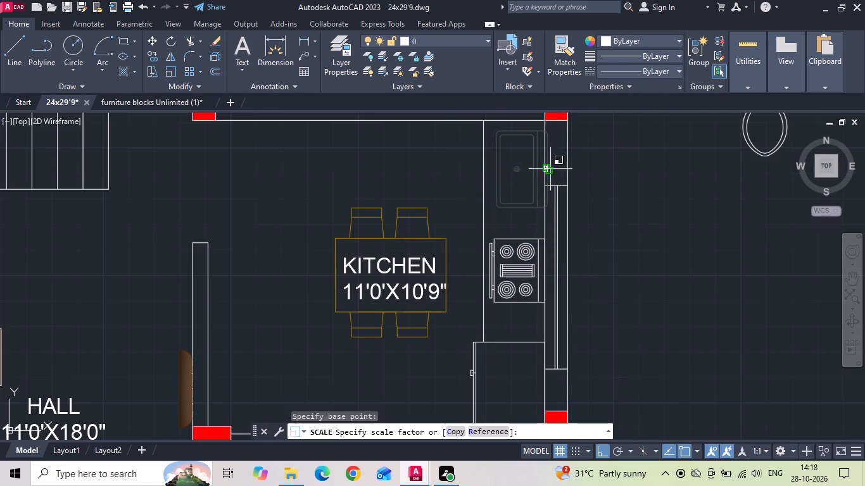
click(548, 194)
Move the sink horizontally away from the outer wall so it sits centrally on the kitchen counter.
click(524, 168)
right_click(506, 167)
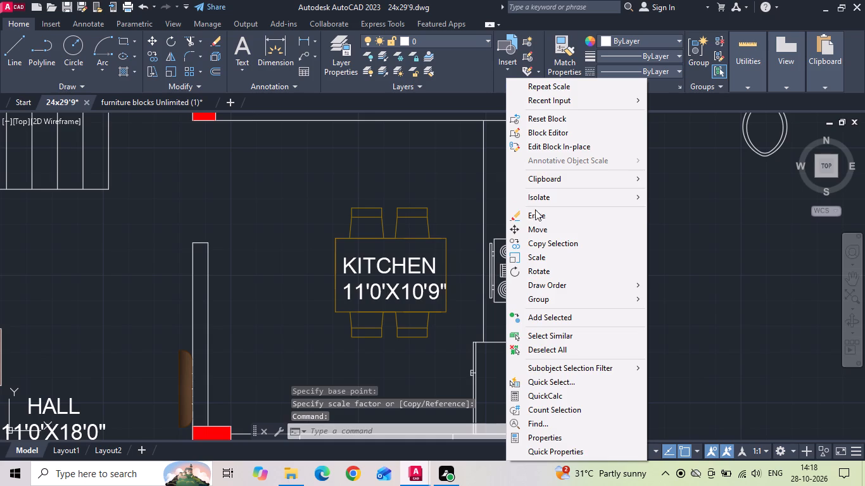
click(536, 226)
scroll(565, 136, up, 2)
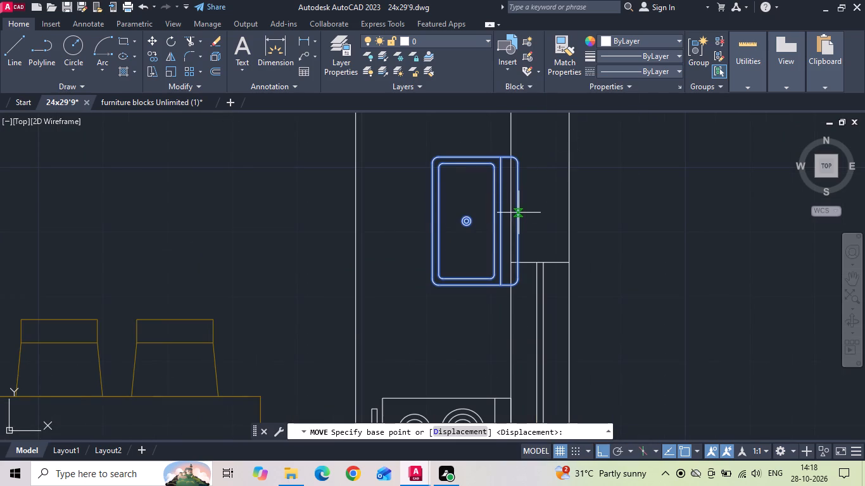
click(519, 212)
click(487, 218)
Scale the kitchen sink up slightly about its drain so it fills more of the counter width.
click(461, 201)
click(415, 169)
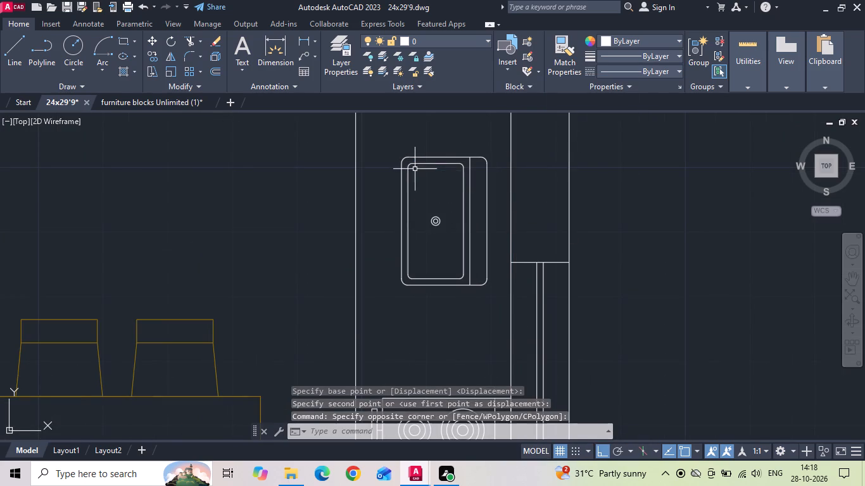
right_click(414, 168)
click(407, 154)
click(407, 154)
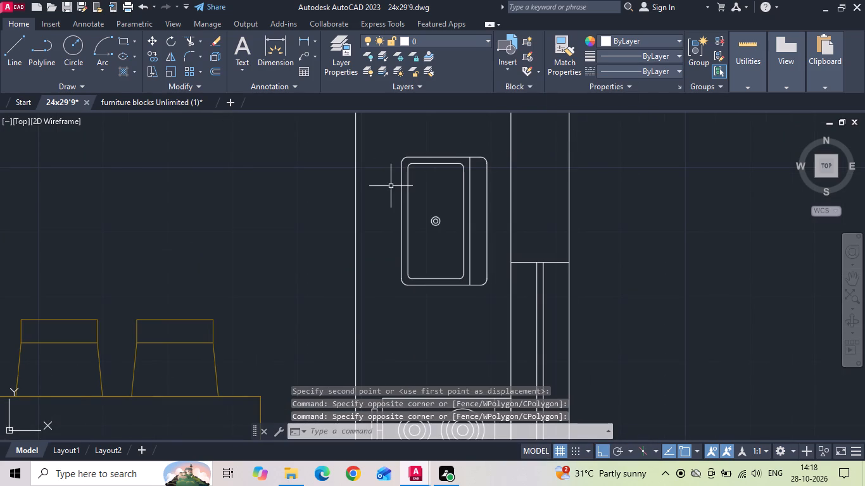
click(391, 186)
click(452, 146)
drag(452, 146, 437, 187)
drag(439, 153, 431, 166)
click(424, 175)
right_click(423, 175)
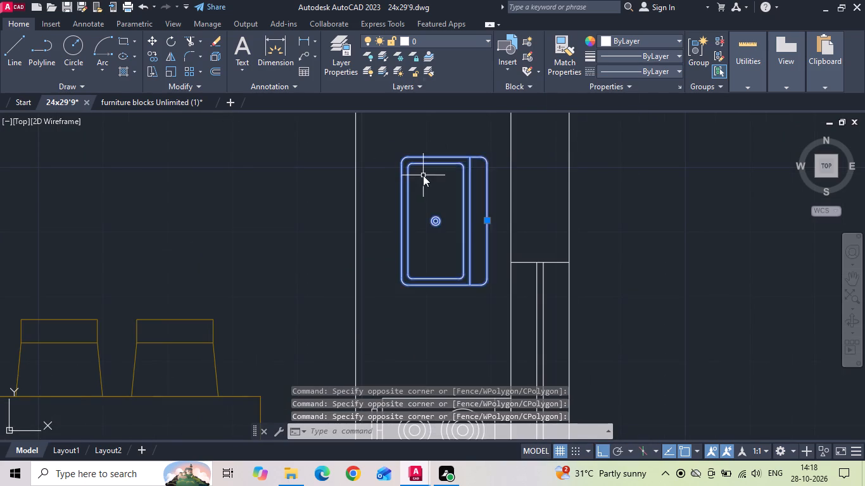
click(455, 255)
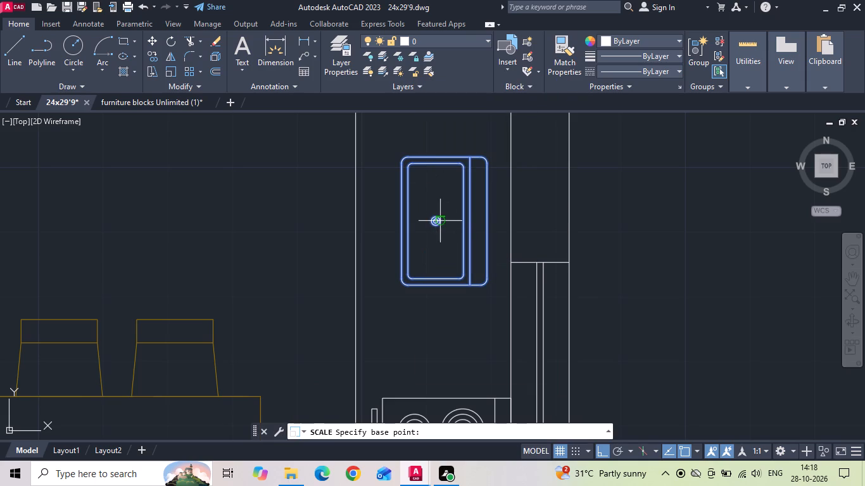
click(439, 222)
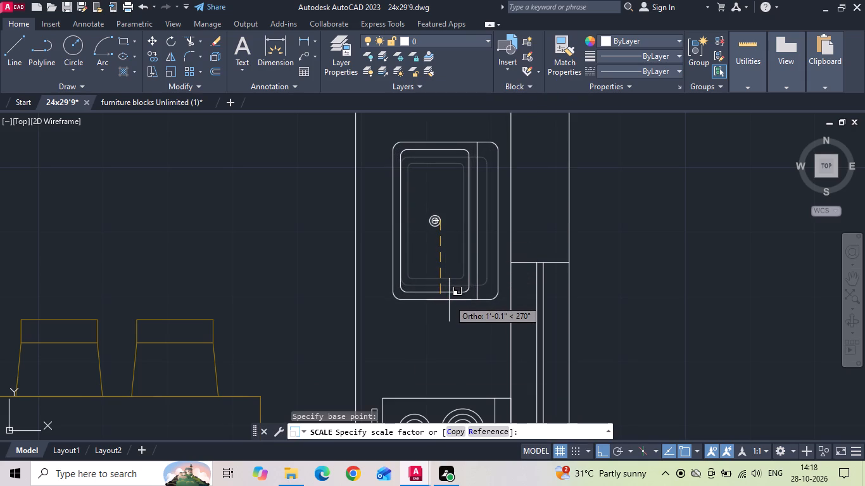
click(449, 301)
Erase the spare toilet block and the round basin block left outside the plan beside the bedroom and kitchen.
scroll(475, 202, down, 4)
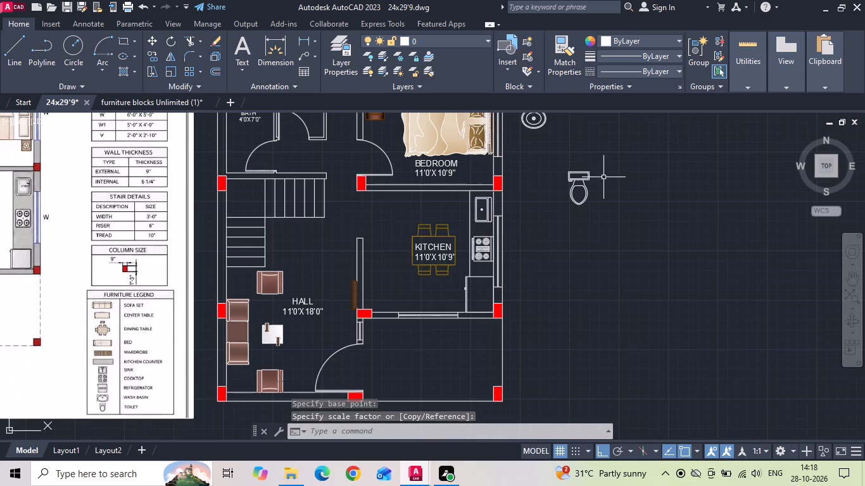
middle_drag(607, 237, 653, 351)
scroll(623, 294, down, 2)
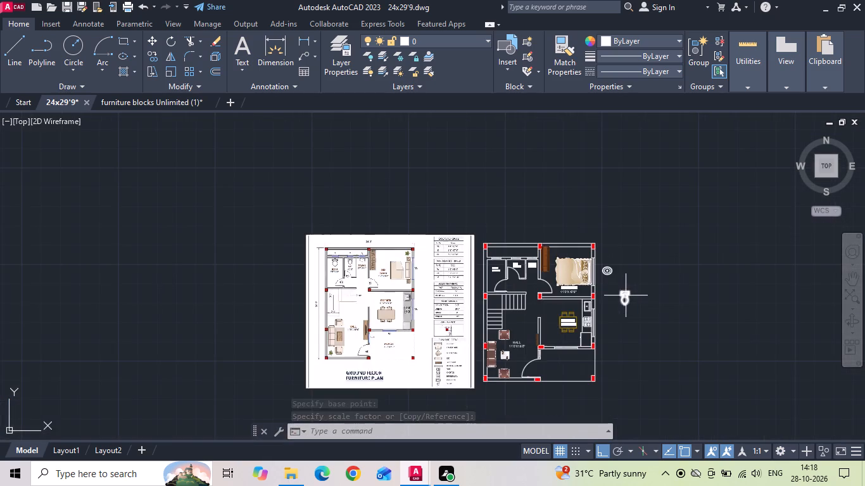
scroll(334, 293, up, 3)
scroll(198, 215, down, 2)
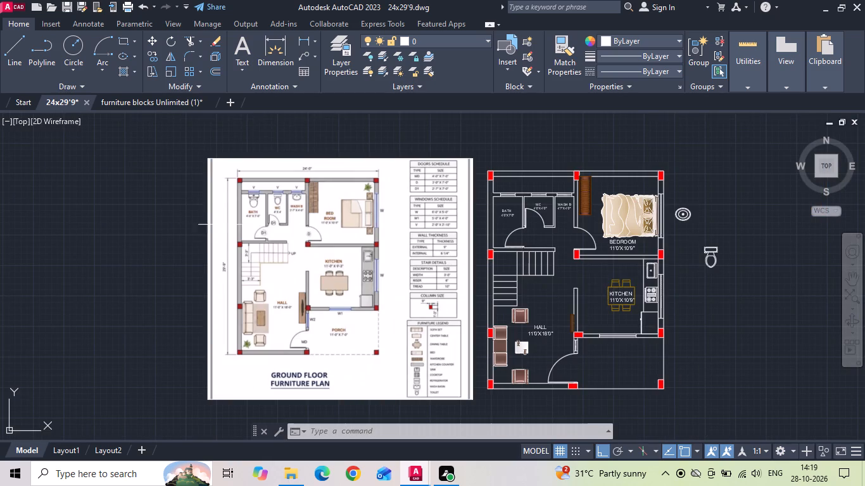
click(711, 252)
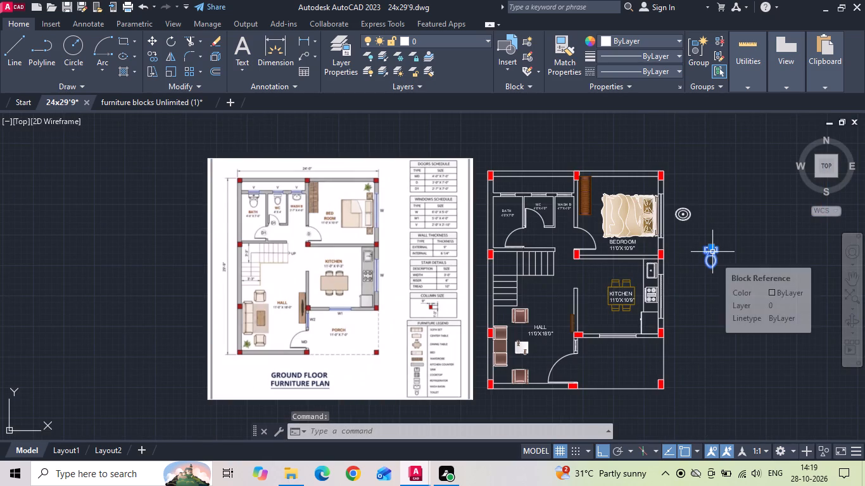
key(Delete)
click(686, 225)
click(681, 199)
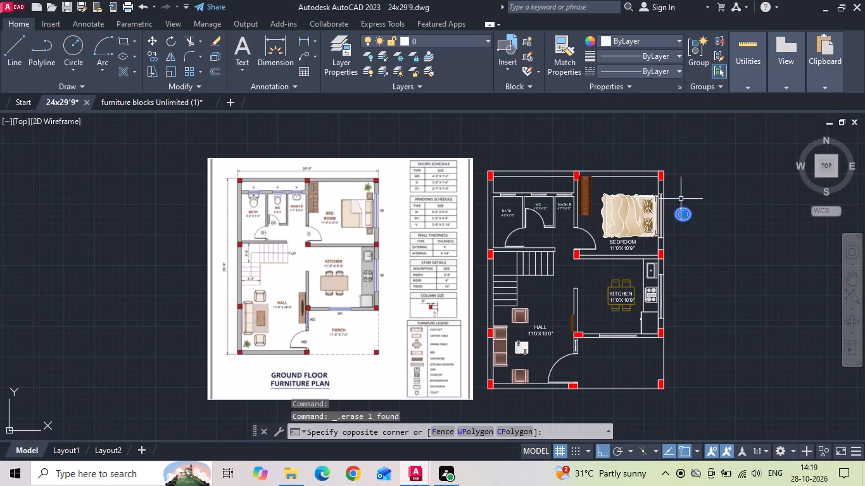
key(Delete)
Save the 24x29'9 drawing.
key(ctrl+s)
key(ctrl+s)
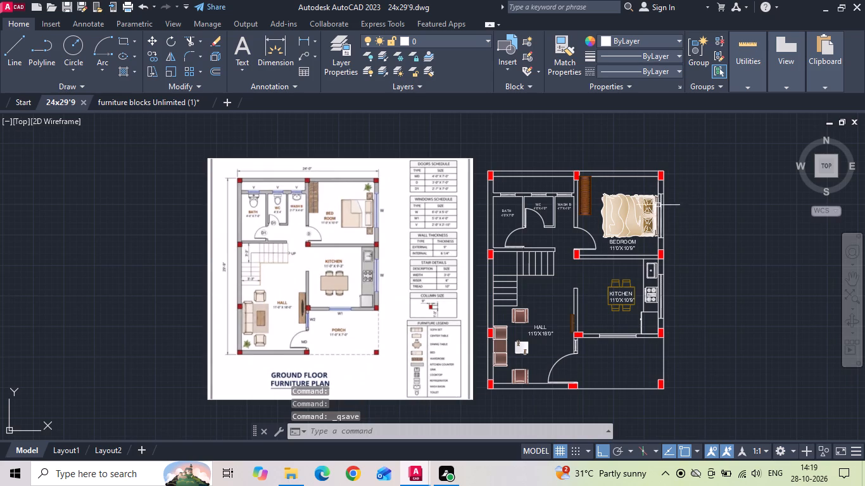
click(3, 11)
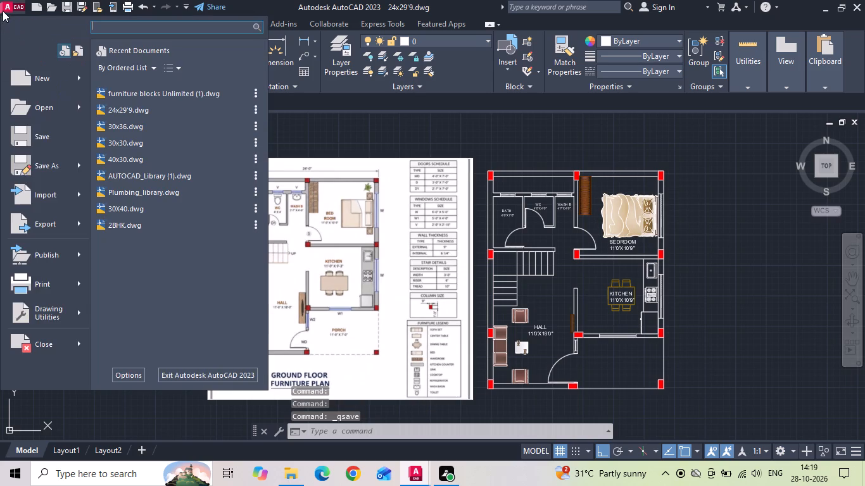
click(131, 184)
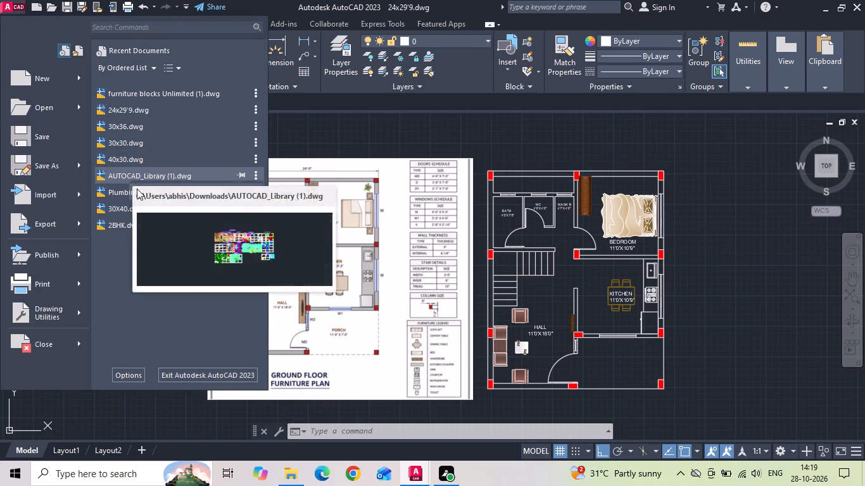
click(139, 178)
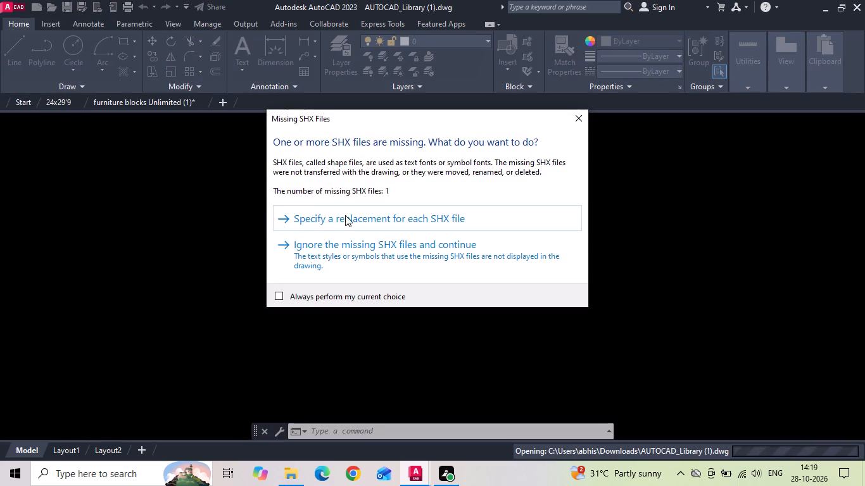
click(344, 218)
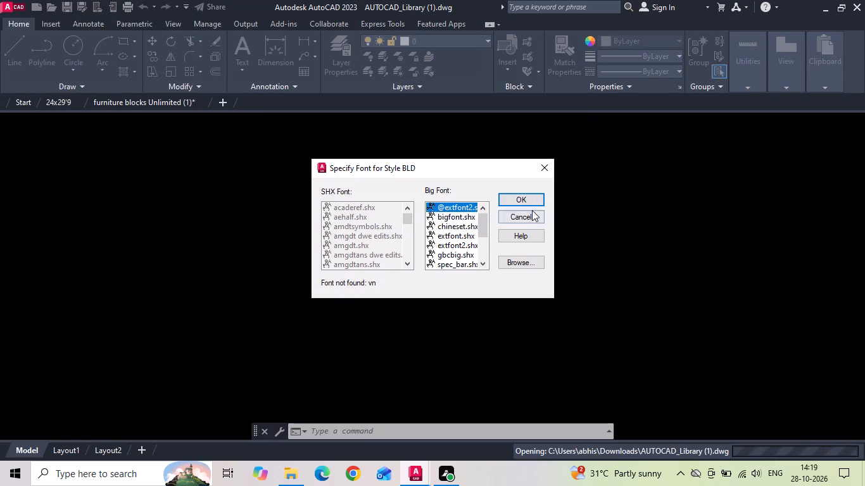
click(533, 202)
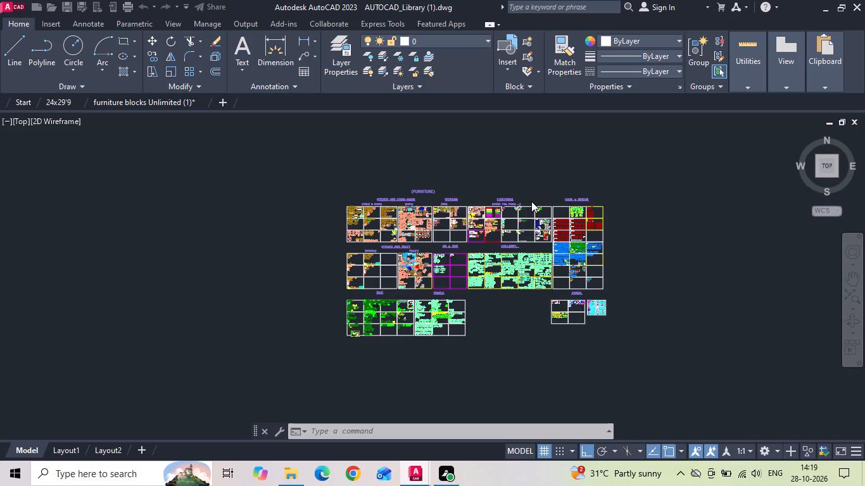
Look through the library's kitchen and toilet blocks for suitable basins, checking the bath, WC and wash area in the 24x29'9 reference image.
scroll(400, 207, up, 3)
middle_drag(384, 331, 352, 187)
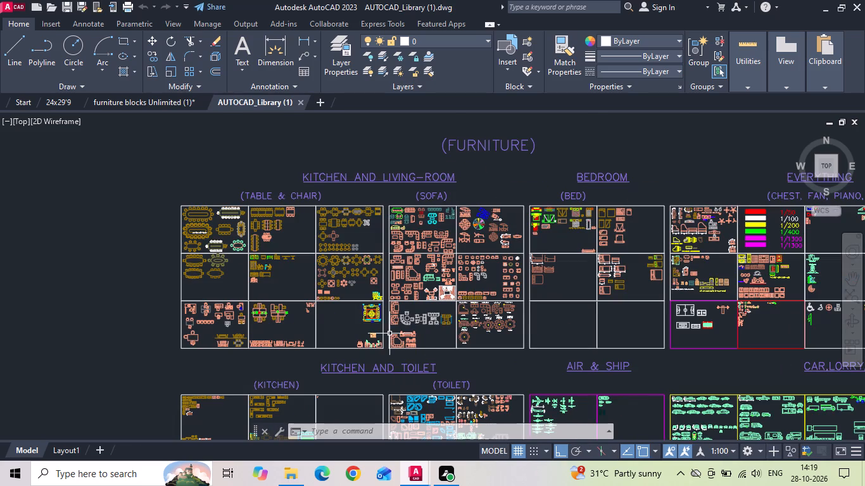
middle_drag(352, 187, 348, 156)
scroll(241, 239, up, 3)
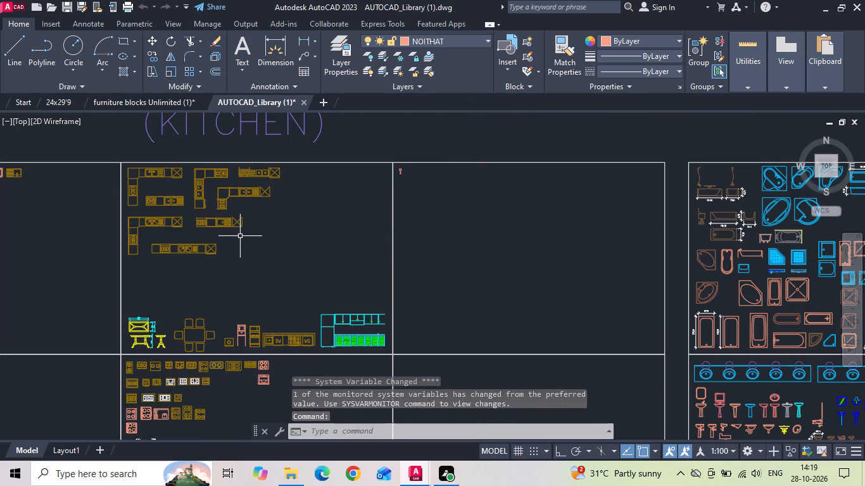
scroll(187, 377, up, 3)
scroll(452, 134, down, 1)
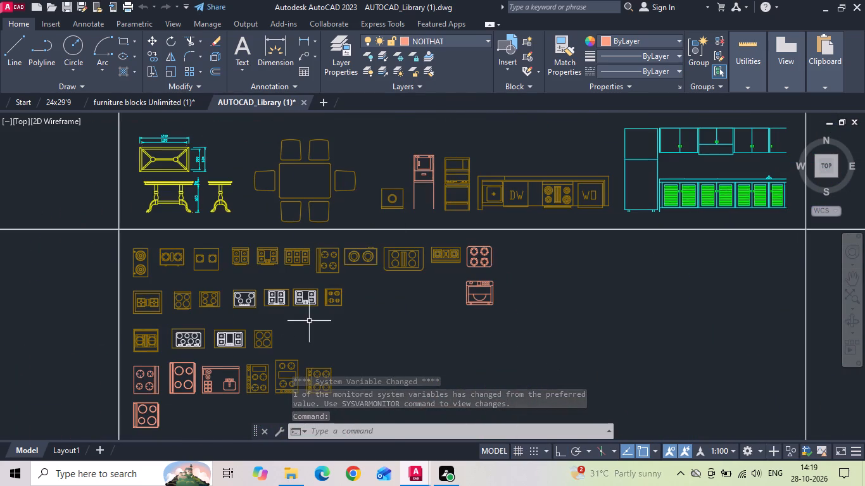
scroll(203, 220, down, 2)
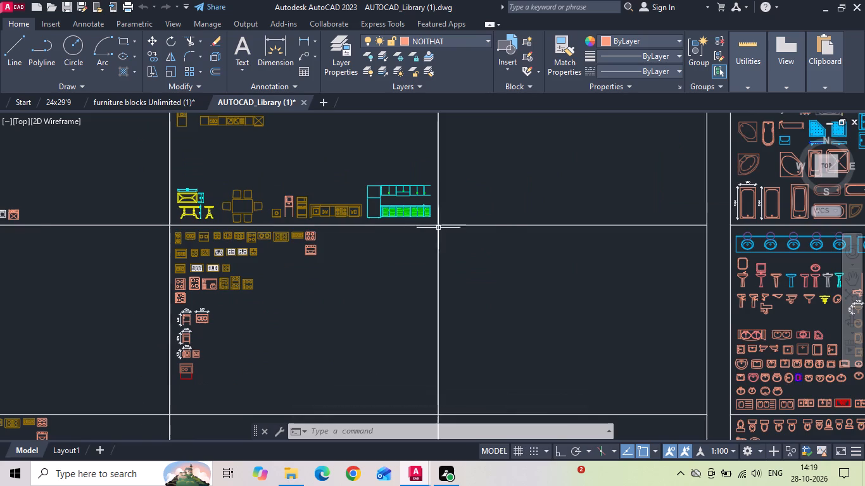
scroll(350, 248, down, 1)
scroll(685, 322, up, 4)
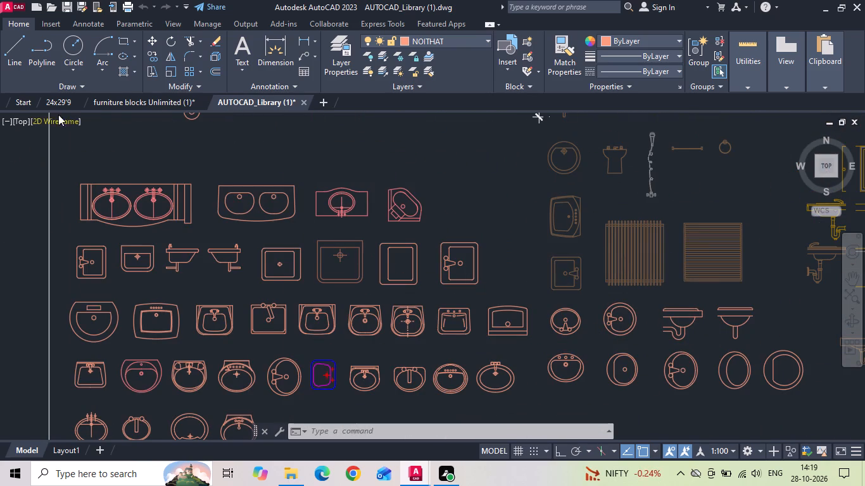
click(63, 99)
scroll(327, 202, up, 3)
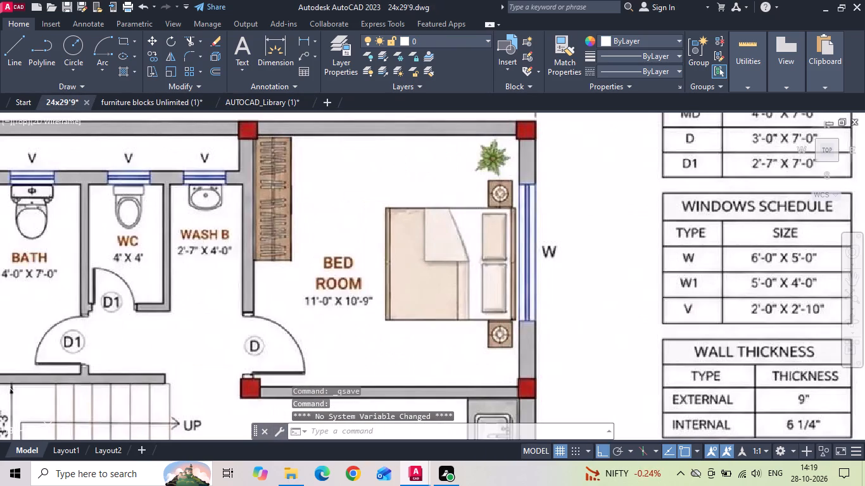
click(258, 103)
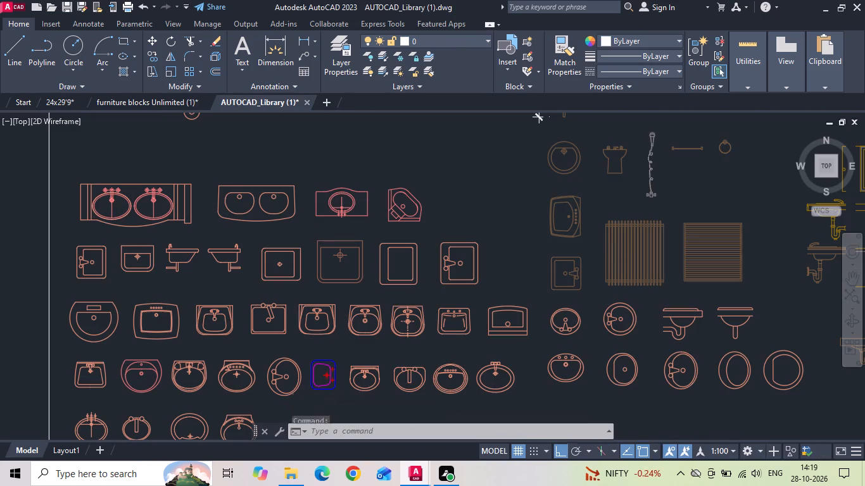
middle_drag(401, 325, 429, 288)
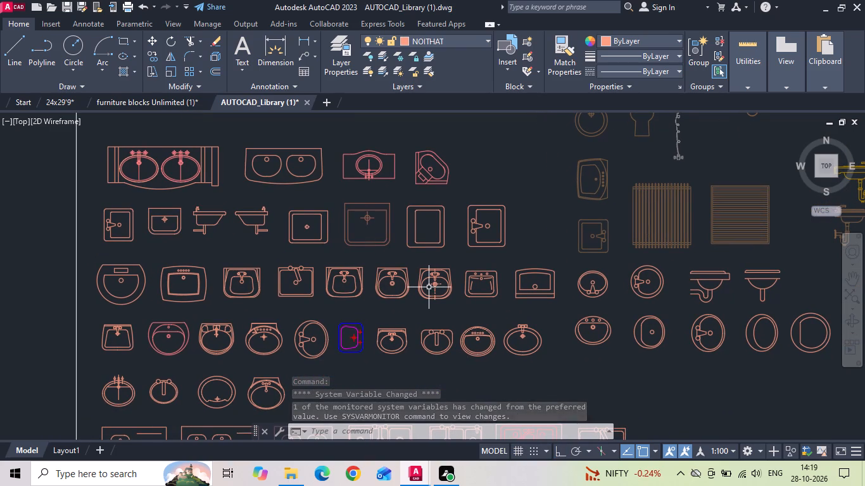
middle_drag(365, 320, 363, 290)
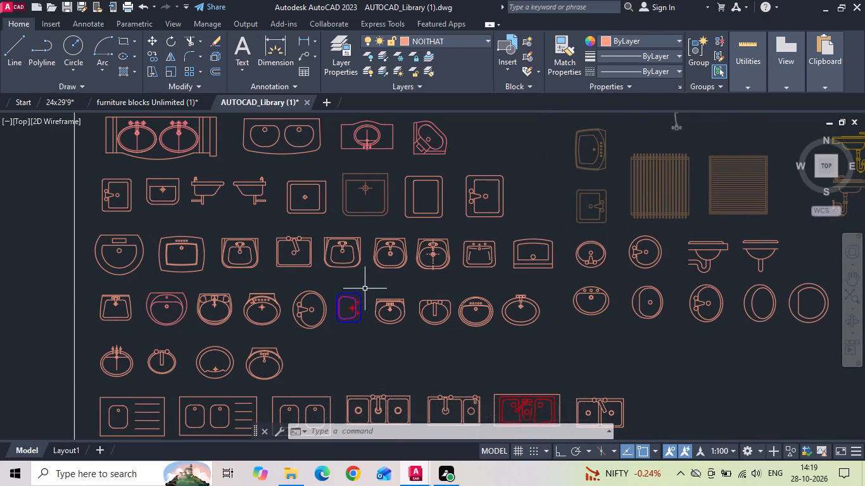
middle_drag(367, 302, 358, 248)
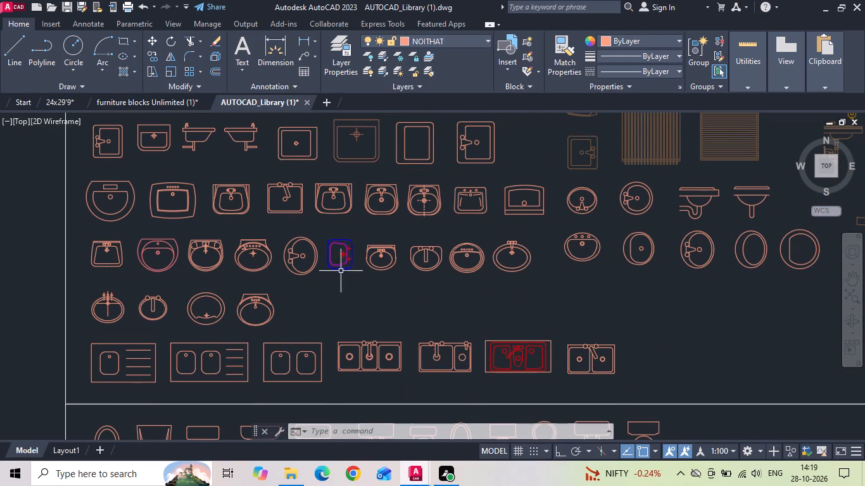
Copy a rectangular basin, the rounded basin beside the triple-basin counters, and a toilet with rectangular cistern from the library's sanitary blocks.
click(129, 163)
click(117, 147)
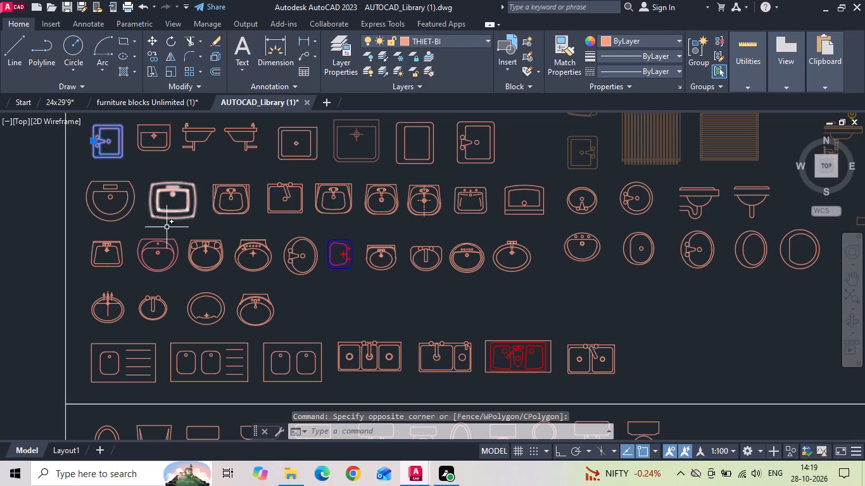
middle_drag(367, 304, 385, 213)
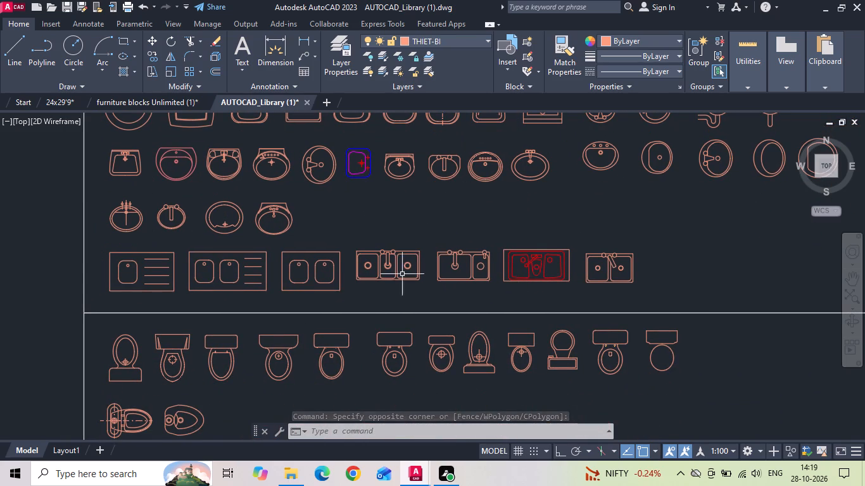
middle_drag(340, 380, 376, 241)
scroll(311, 289, down, 3)
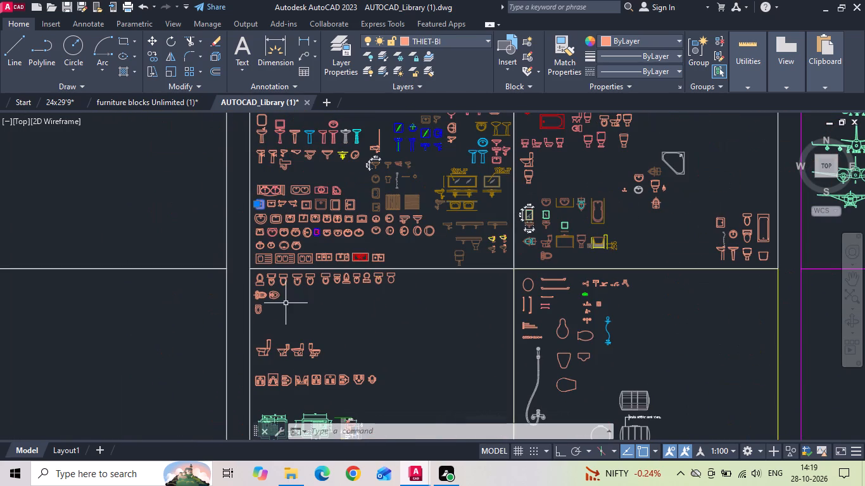
scroll(325, 330, down, 1)
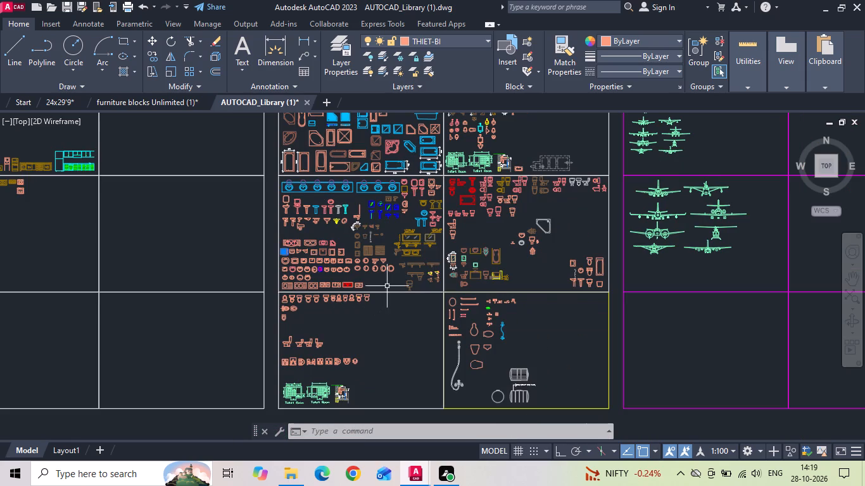
middle_drag(388, 292, 389, 387)
scroll(446, 196, up, 1)
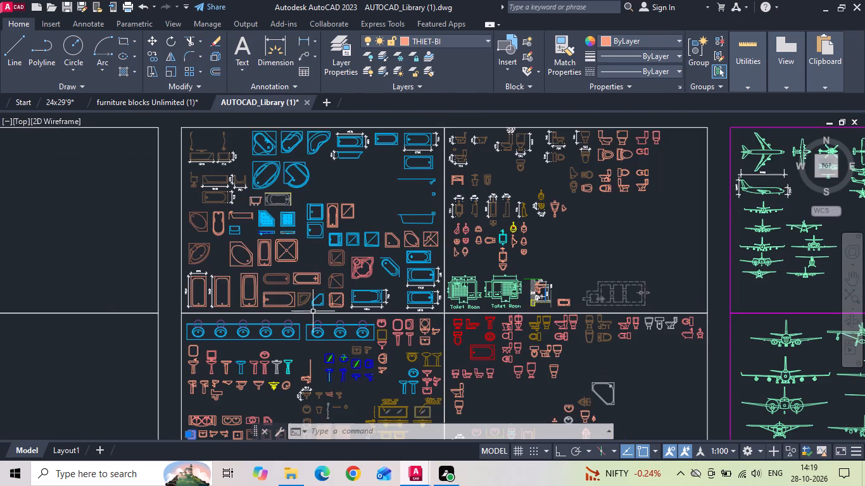
scroll(313, 351, up, 3)
click(594, 228)
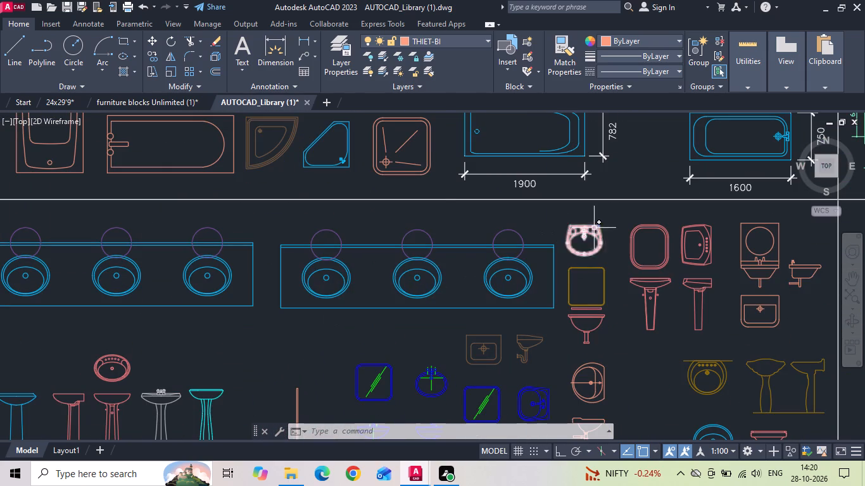
scroll(424, 197, down, 2)
middle_drag(465, 326, 464, 224)
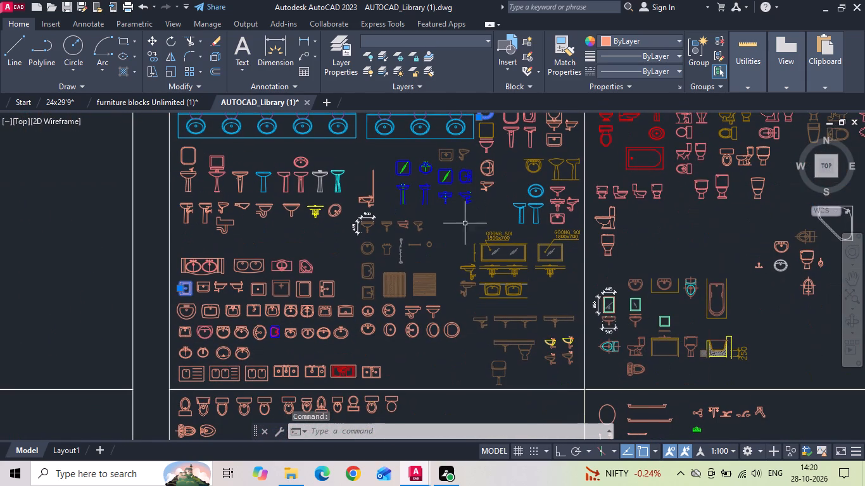
middle_drag(435, 347, 430, 306)
scroll(384, 363, up, 3)
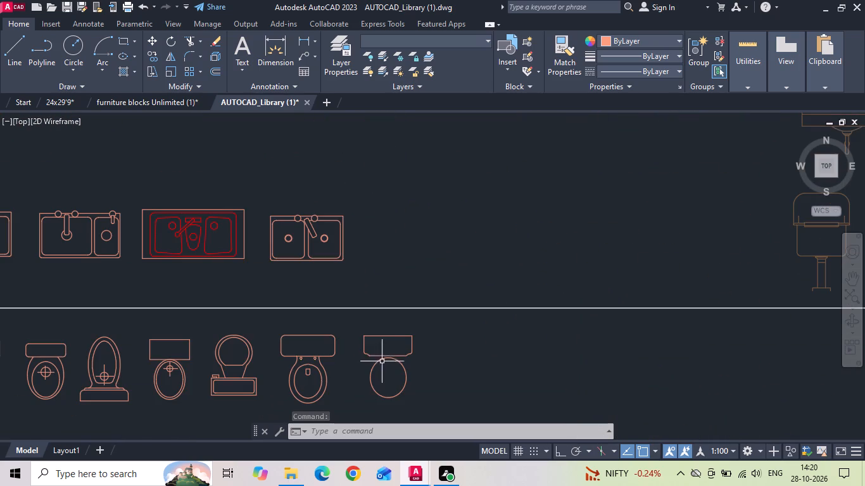
middle_drag(396, 283, 659, 239)
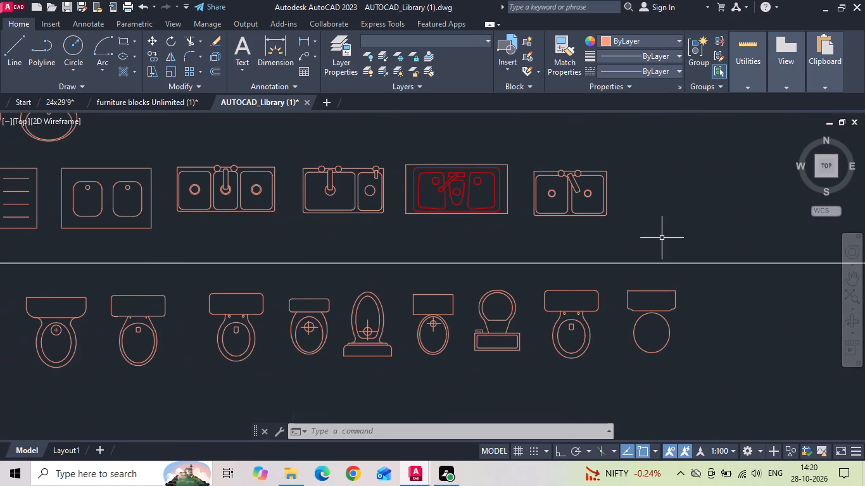
scroll(653, 268, down, 1)
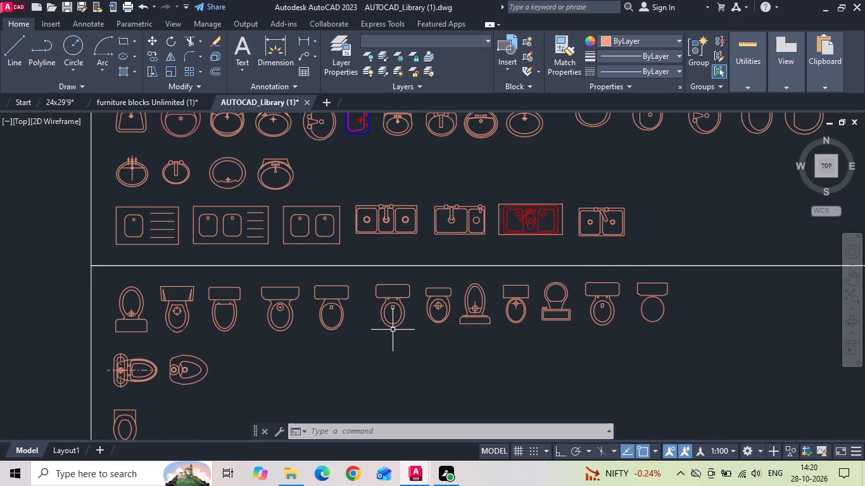
click(393, 321)
click(374, 335)
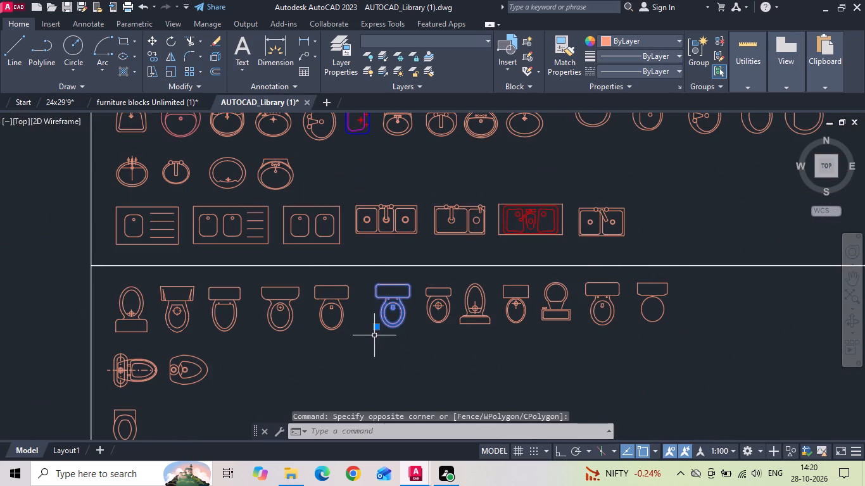
scroll(374, 335, down, 3)
key(ctrl+c)
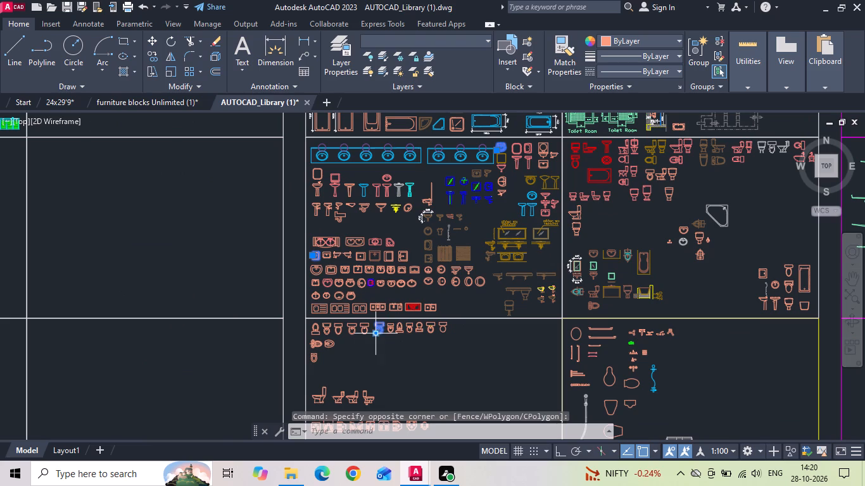
Switch to the 24x29'9 drawing and paste the three copied fixture blocks outside the plan, beside the bedroom.
click(54, 101)
key(ctrl+v)
scroll(199, 202, down, 3)
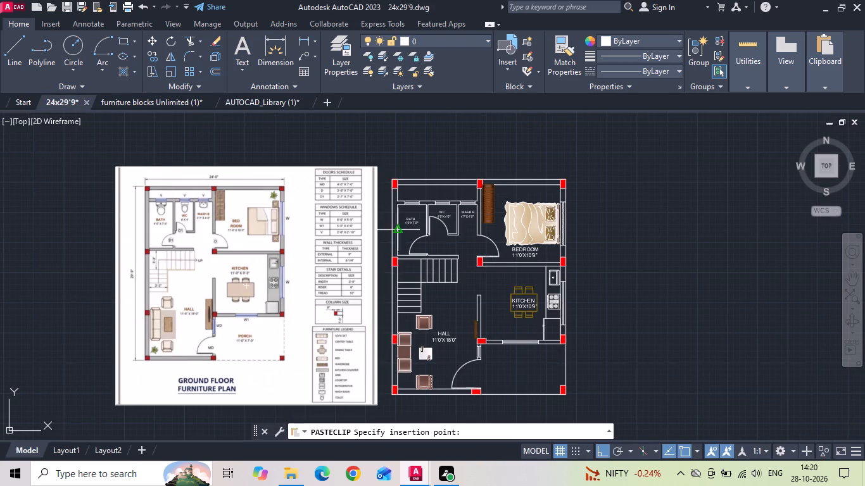
click(616, 209)
scroll(592, 234, down, 4)
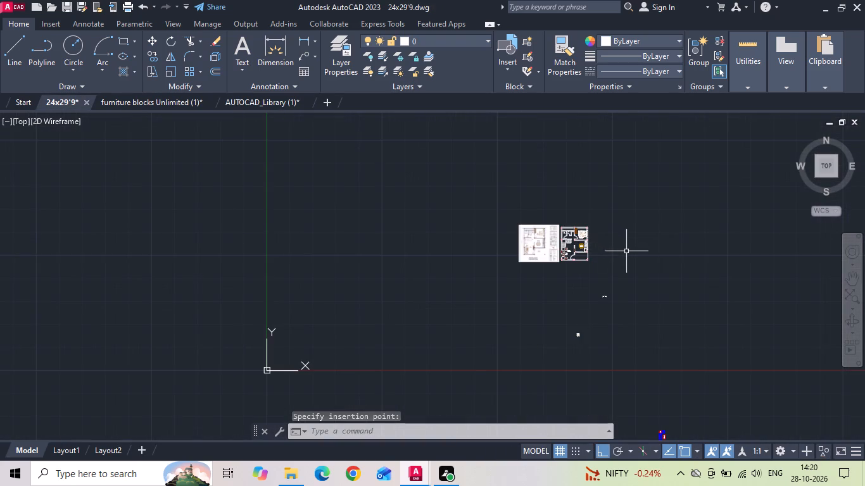
Move the two pasted basin blocks together down towards the floor plan, bringing the rectangular basin right beside it.
scroll(590, 331, up, 4)
scroll(494, 355, up, 3)
scroll(434, 306, down, 5)
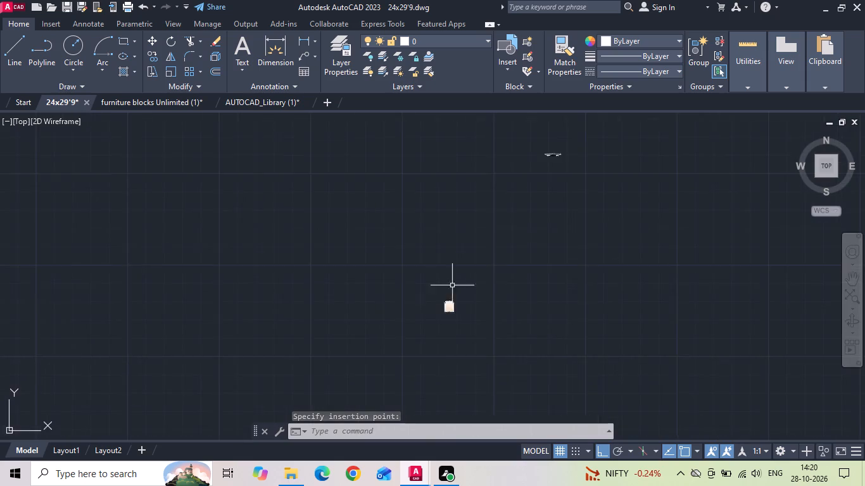
scroll(457, 285, down, 7)
drag(610, 163, 584, 208)
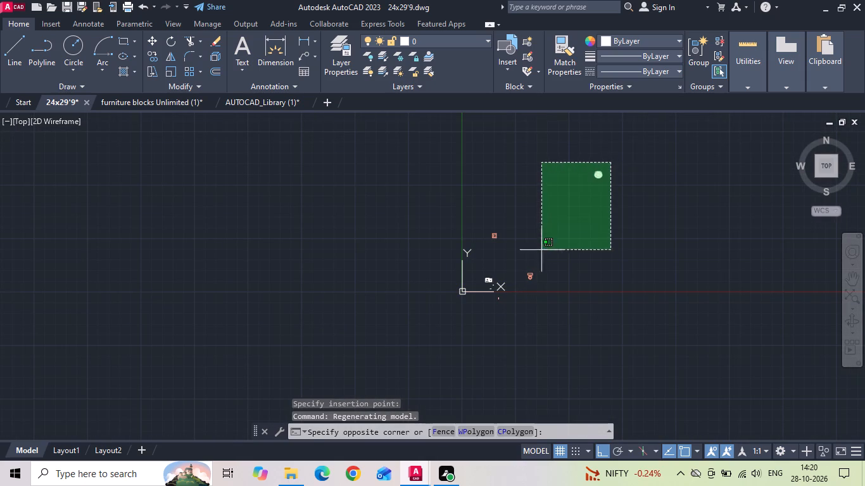
click(482, 250)
right_click(481, 248)
click(508, 249)
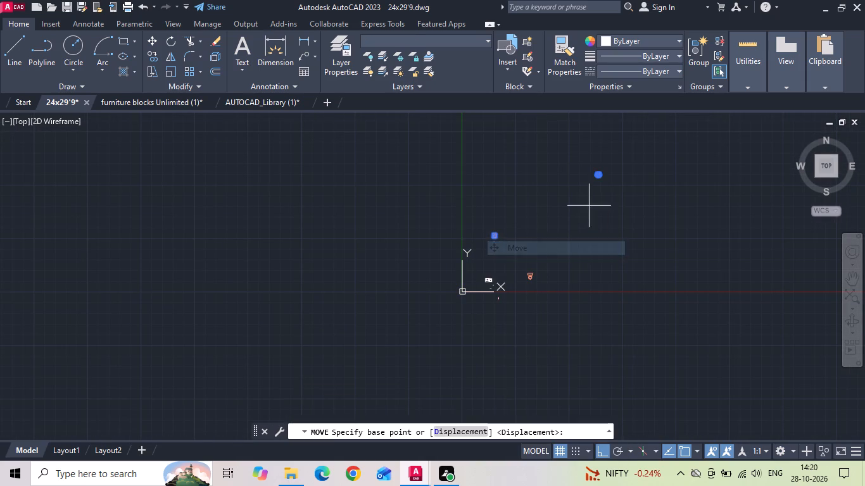
drag(591, 199, 589, 232)
click(595, 245)
Move the rounded basin block, with Ortho turned off, to sit next to the rectangular basin beside the plan.
drag(605, 201, 597, 230)
click(586, 255)
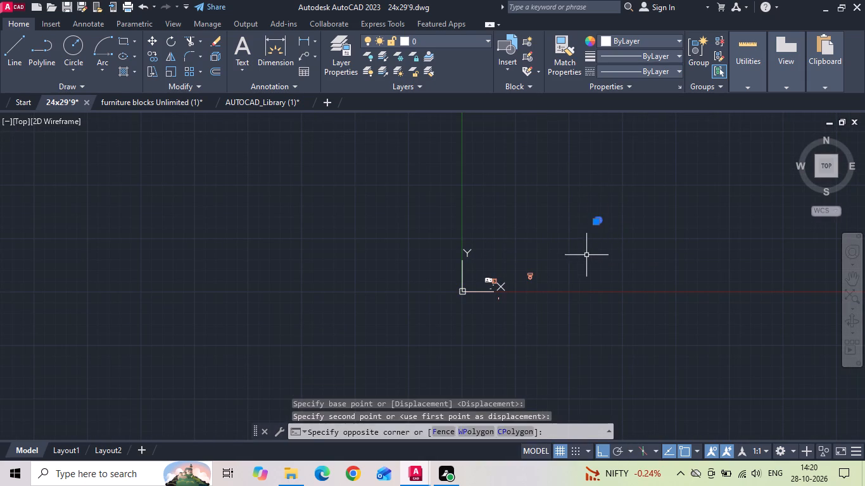
right_click(585, 251)
click(611, 230)
drag(600, 223, 598, 233)
scroll(505, 288, up, 3)
click(603, 444)
scroll(495, 270, up, 3)
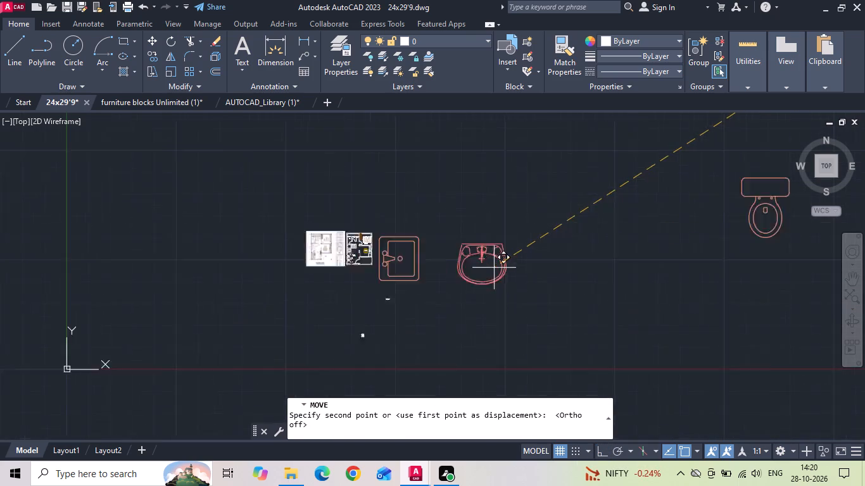
click(460, 262)
scroll(434, 254, down, 1)
Move the distant toilet block in line with the two basins beside the plan.
drag(741, 179, 700, 211)
click(691, 216)
right_click(690, 217)
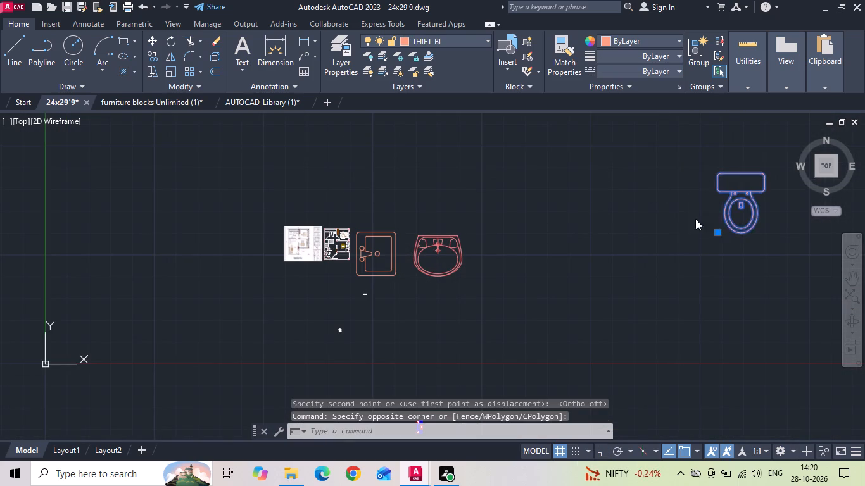
click(736, 230)
drag(748, 190, 698, 208)
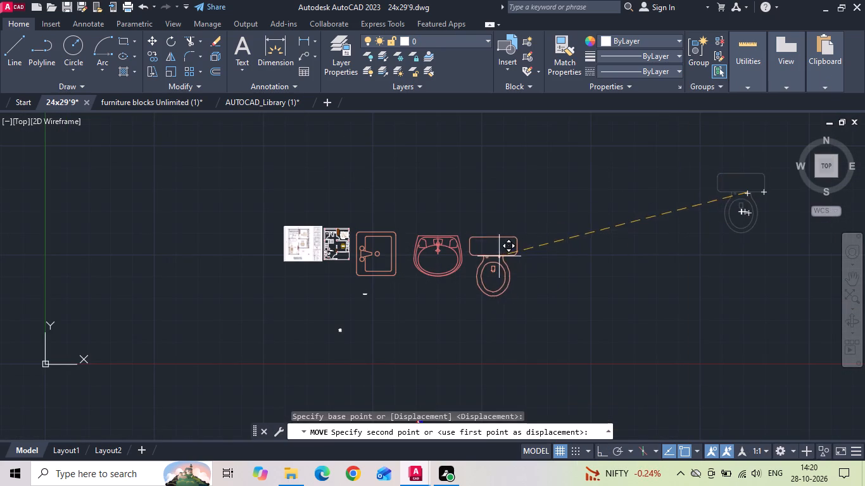
click(499, 256)
Scale the two basins and the toilet down together to a small fraction of their pasted size.
drag(502, 217, 451, 259)
click(383, 287)
right_click(378, 267)
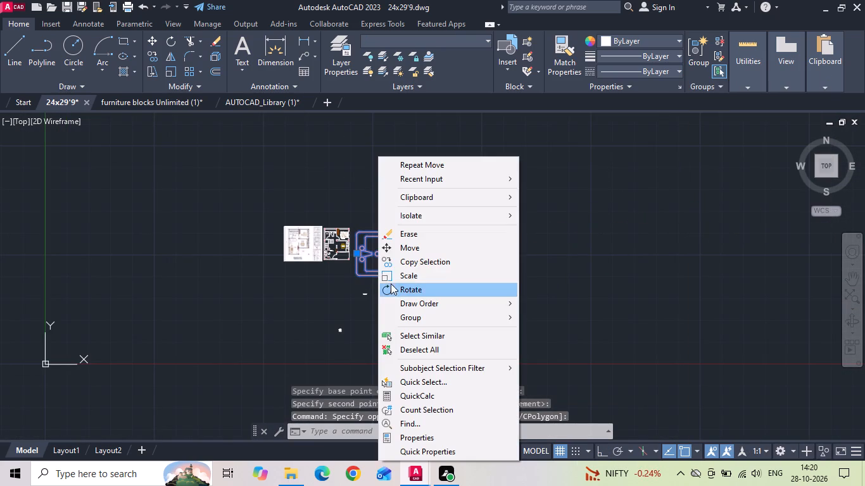
click(394, 274)
click(376, 245)
click(379, 254)
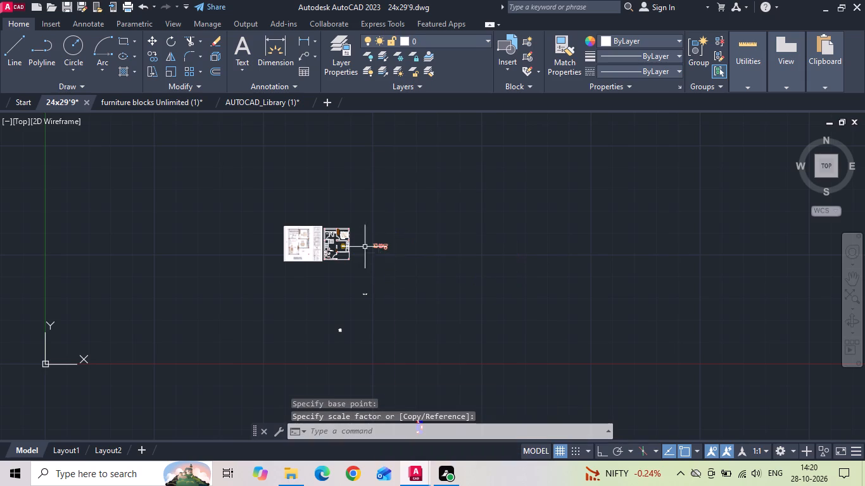
Scale the two basins and the toilet down again, to about a quarter of their size, to suit the small rooms.
scroll(355, 244, up, 4)
drag(588, 225, 442, 270)
click(393, 281)
right_click(393, 282)
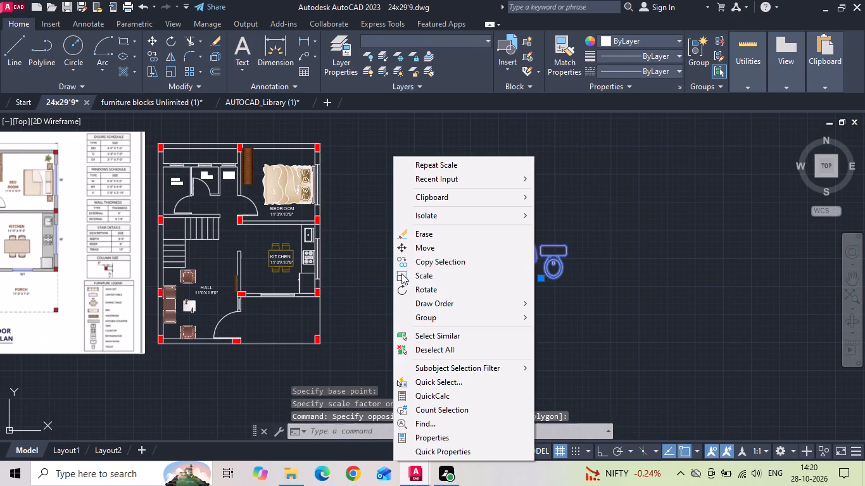
click(420, 276)
click(488, 240)
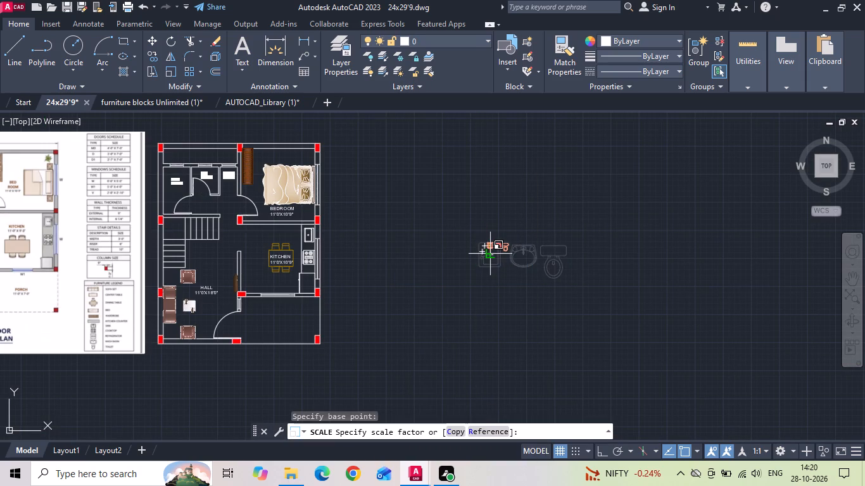
click(489, 258)
Move the three fixtures into the empty strip above the bath and WC windows in the floor plan.
drag(515, 235, 497, 248)
click(458, 263)
right_click(458, 263)
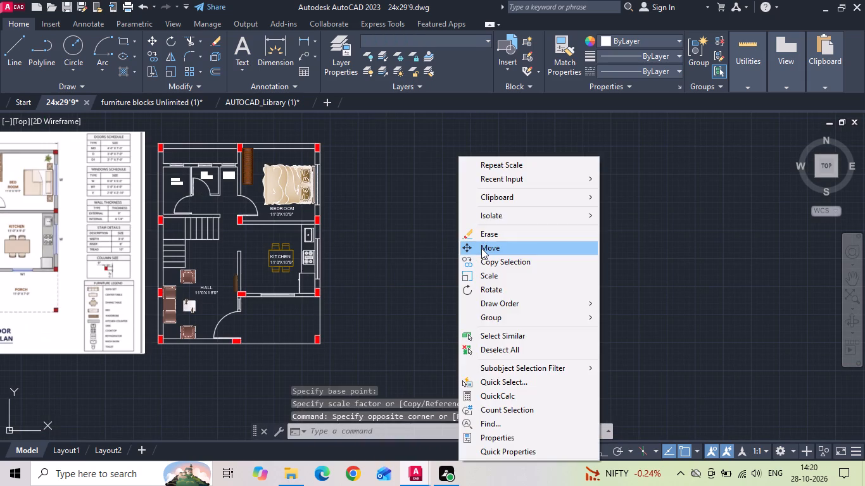
click(482, 248)
drag(479, 251, 438, 254)
scroll(228, 183, up, 3)
middle_drag(197, 193, 236, 332)
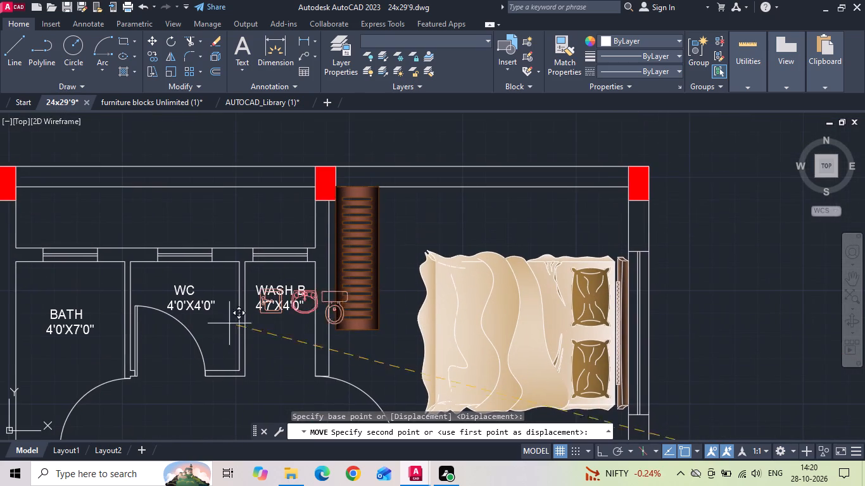
click(104, 234)
Measure the toilet block's overall length from cistern to bowl with a temporary linear dimension.
click(305, 40)
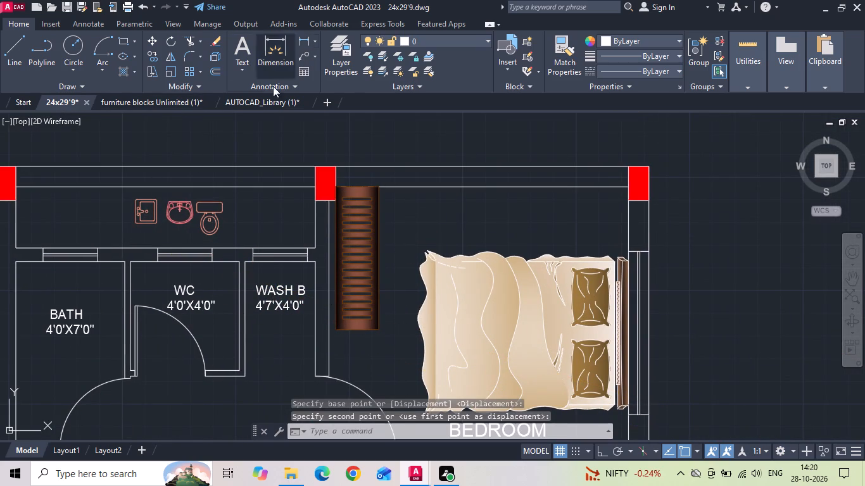
scroll(208, 185, up, 2)
drag(207, 228, 209, 236)
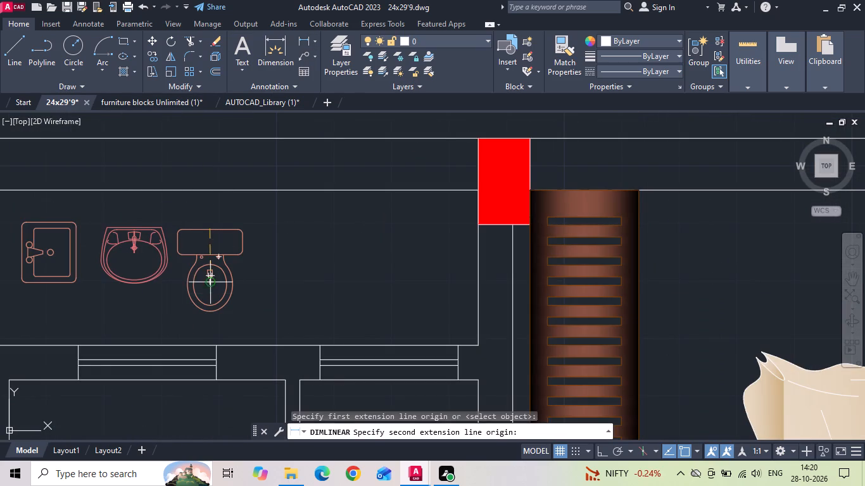
click(211, 317)
scroll(243, 248, down, 2)
key(Escape)
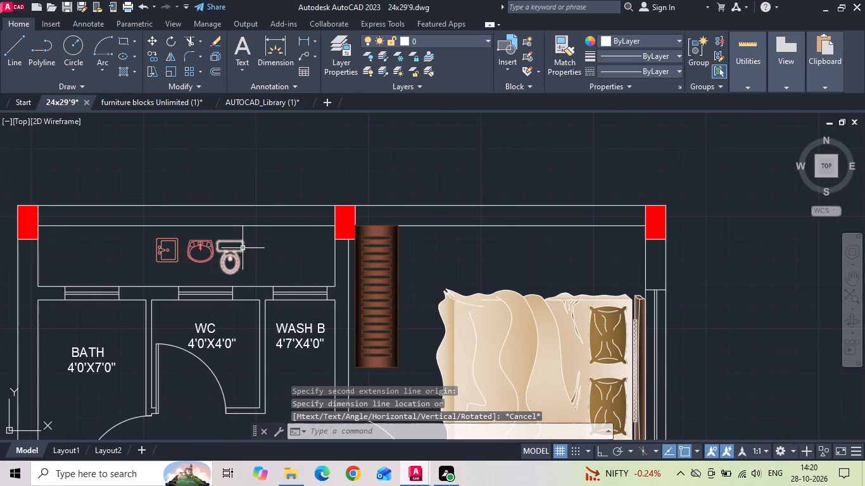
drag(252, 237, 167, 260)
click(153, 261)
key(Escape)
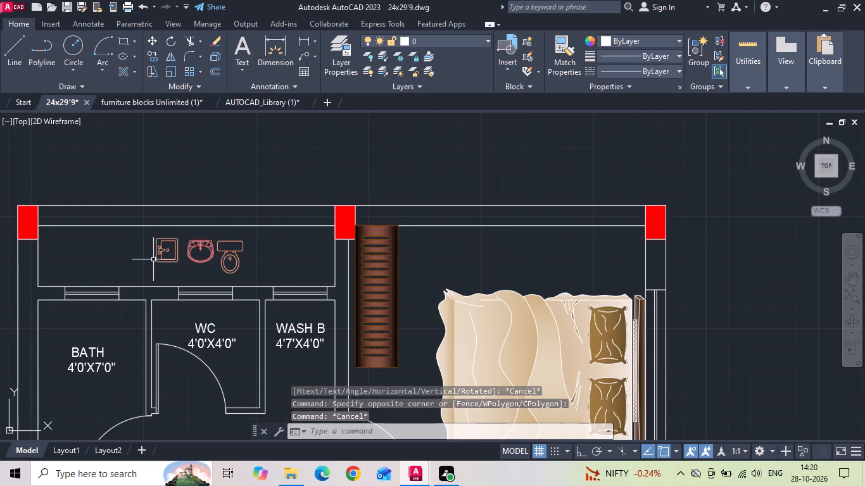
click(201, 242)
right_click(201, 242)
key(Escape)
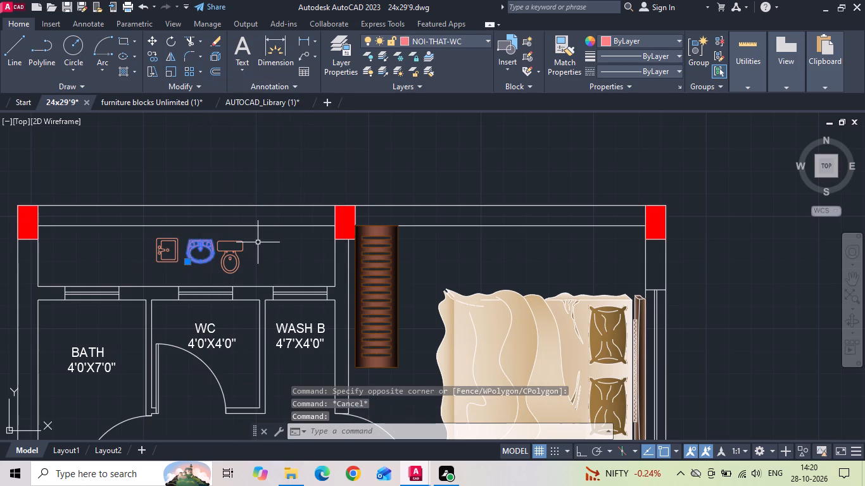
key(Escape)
Scale the two basins and the toilet up together to about twice their size.
drag(258, 243, 240, 246)
click(134, 256)
right_click(132, 256)
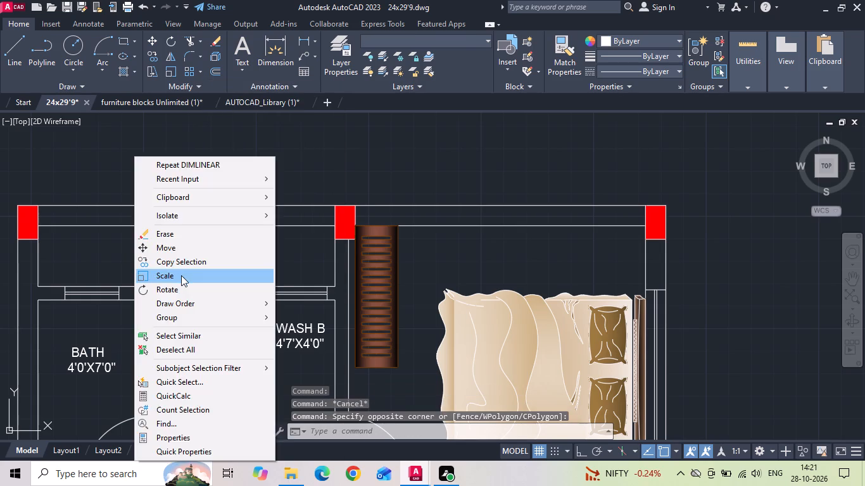
click(181, 275)
click(234, 240)
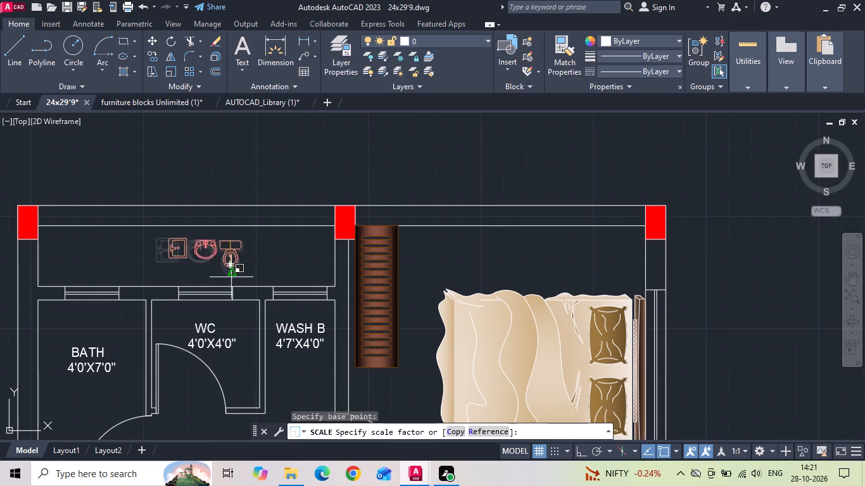
click(223, 328)
Move the round basin into the wash area, centred against the wall below its window.
click(201, 258)
click(167, 239)
right_click(167, 239)
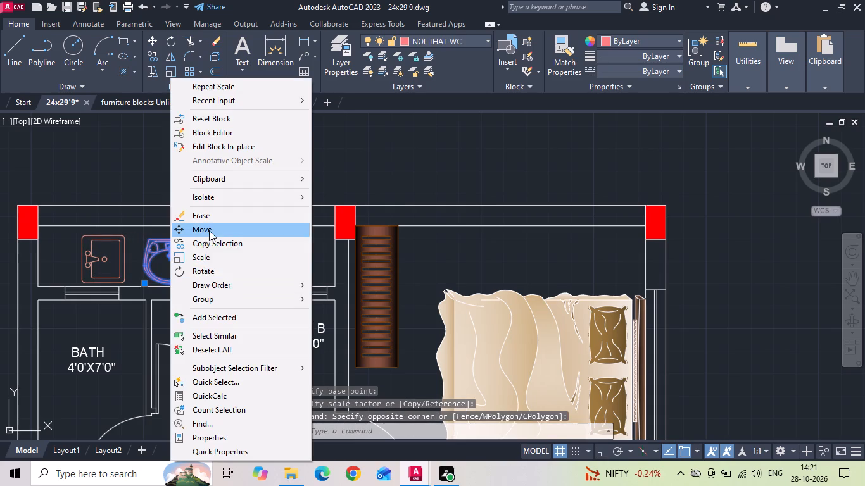
click(209, 230)
click(169, 239)
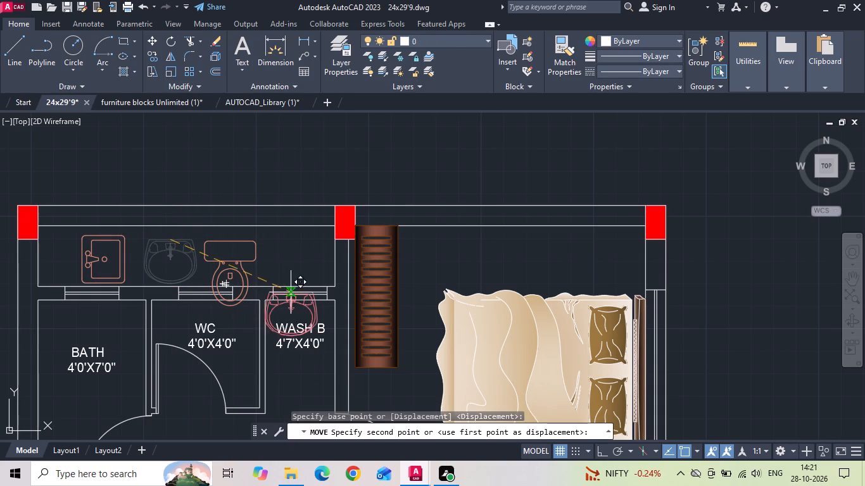
click(297, 301)
middle_drag(301, 311, 295, 294)
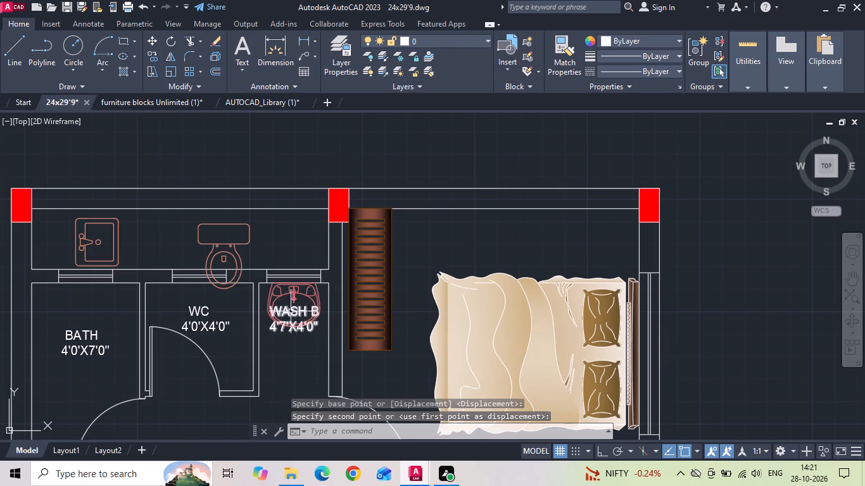
Scale the wash area basin down to roughly half its size, keeping its back edge against the wall.
click(300, 296)
right_click(296, 290)
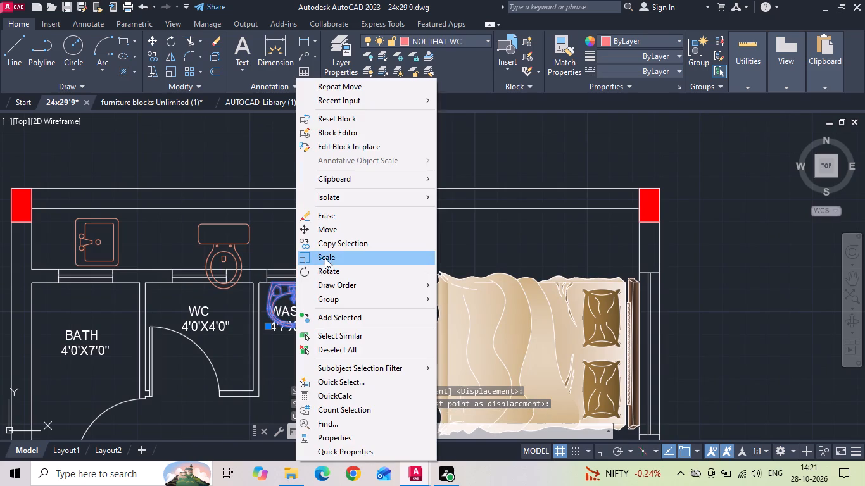
click(325, 258)
scroll(287, 322, up, 2)
click(301, 221)
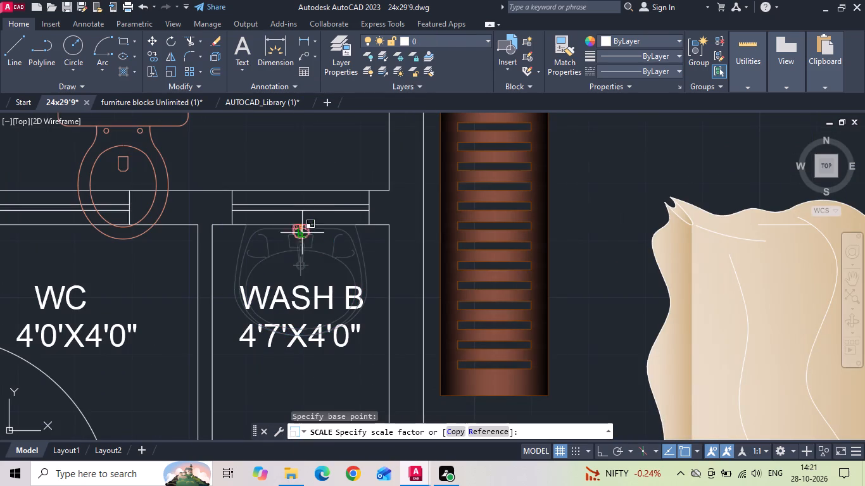
click(304, 258)
Move the WASH B room label down so it sits clear below the basin.
click(334, 299)
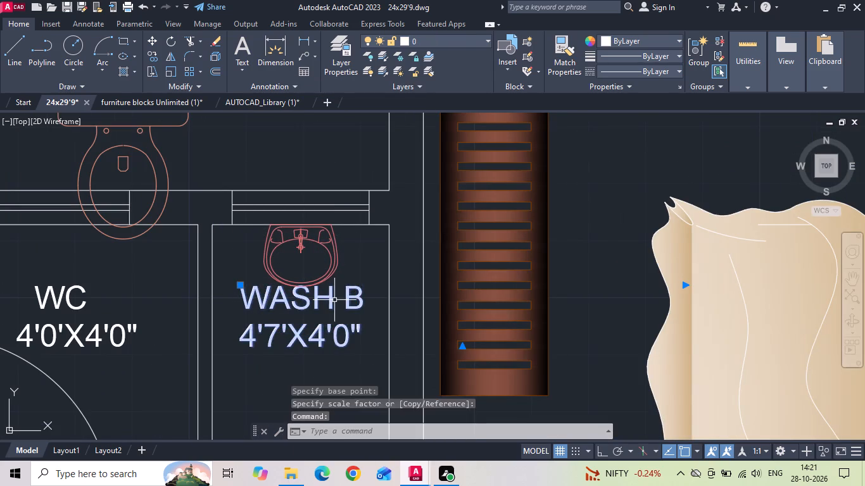
right_click(334, 300)
click(377, 230)
click(327, 372)
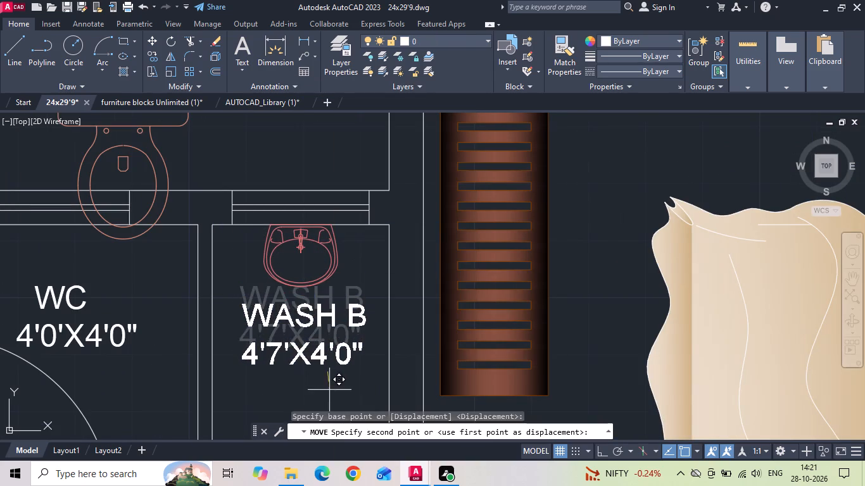
click(330, 394)
Move the toilet into the WC with its cistern against the wall below the window.
scroll(434, 321, down, 1)
click(260, 210)
right_click(239, 194)
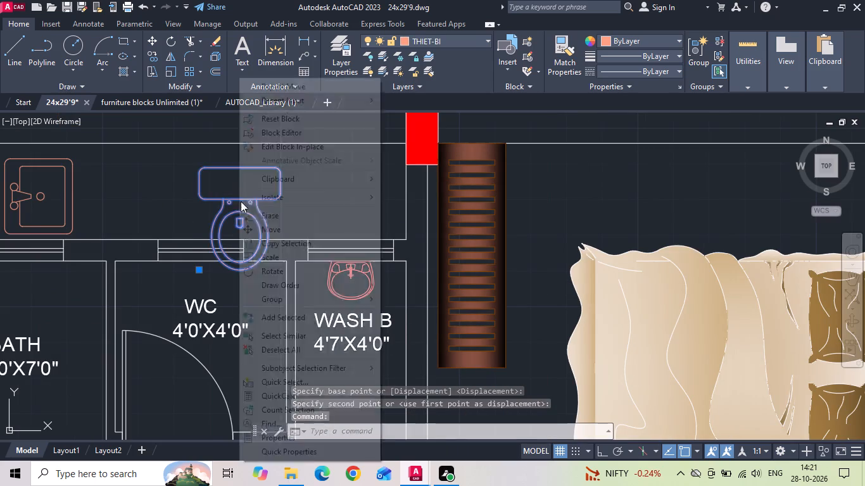
click(260, 232)
drag(242, 166, 243, 175)
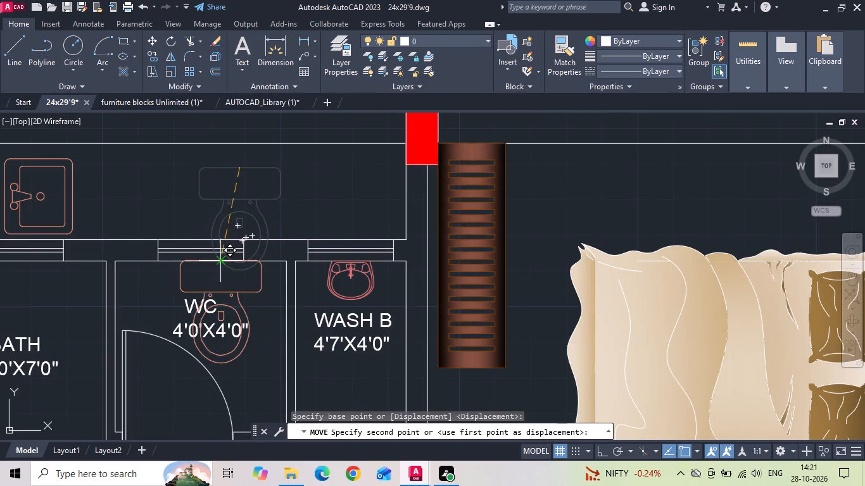
click(204, 261)
Scale the WC toilet down to about three quarters of its size from the middle of the cistern's back edge.
scroll(262, 212, down, 2)
scroll(272, 280, down, 2)
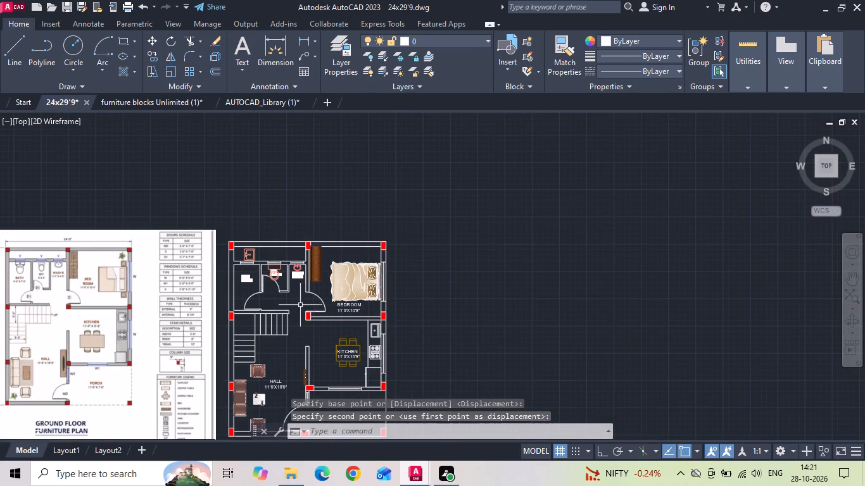
scroll(278, 285, up, 5)
drag(290, 216, 289, 211)
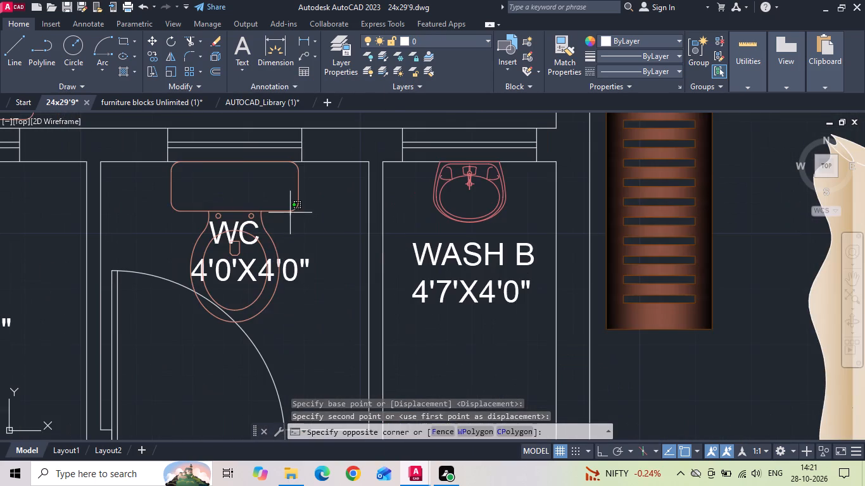
drag(289, 211, 282, 207)
click(273, 201)
right_click(286, 221)
click(322, 264)
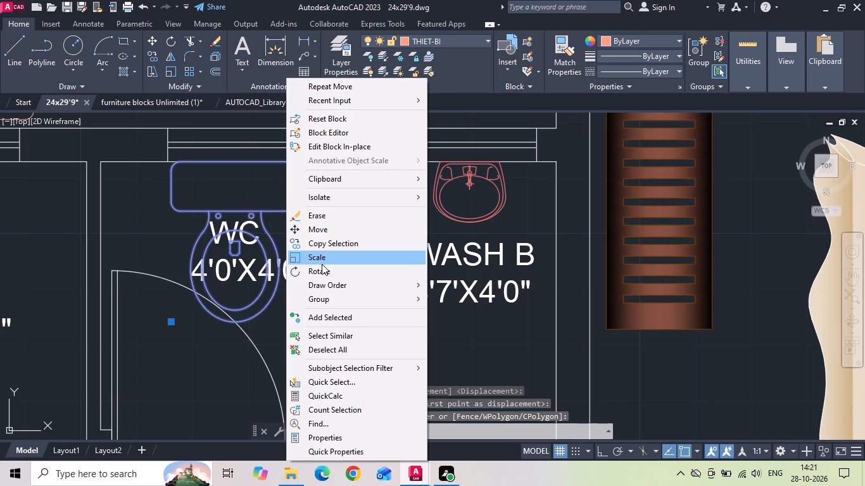
click(236, 164)
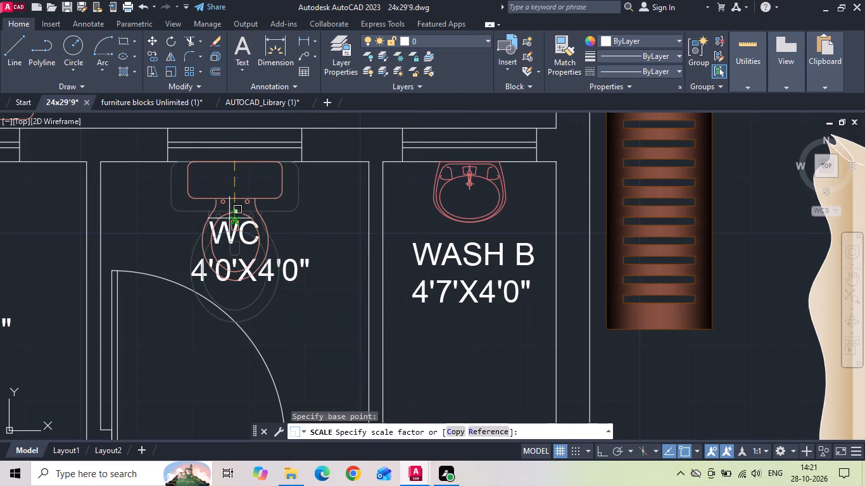
click(229, 218)
Move the rectangular sink from the strip above the bath to the empty space outside the kitchen wall.
scroll(237, 218, down, 3)
middle_drag(175, 225, 244, 254)
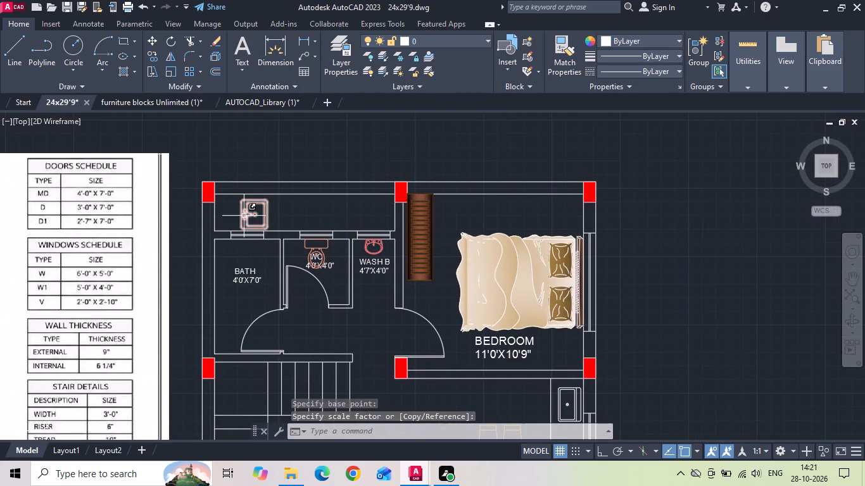
click(245, 213)
right_click(246, 212)
click(285, 212)
drag(208, 221, 261, 231)
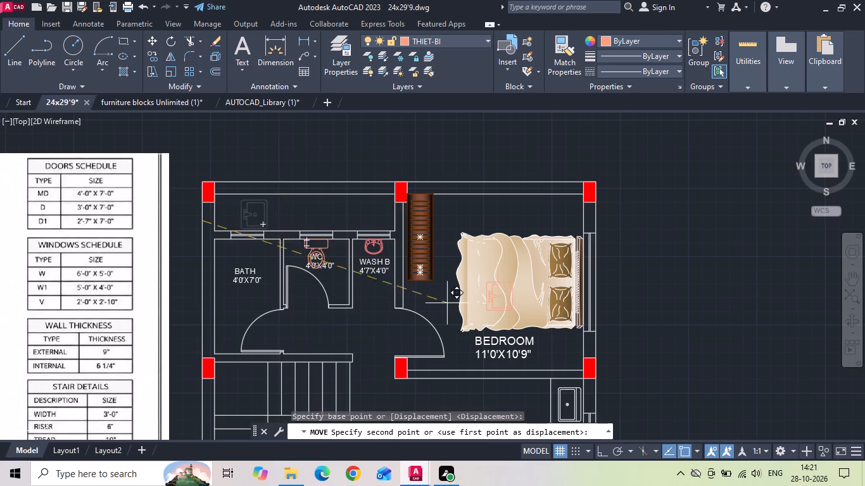
middle_drag(481, 327, 211, 169)
scroll(343, 266, up, 2)
click(352, 242)
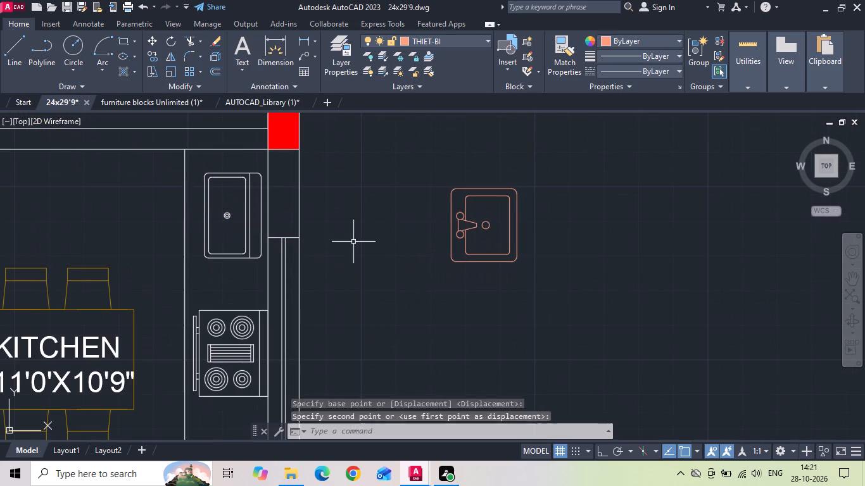
Delete the existing white sink on the kitchen counter above the cooktop.
key(Escape)
click(243, 250)
click(232, 273)
key(Delete)
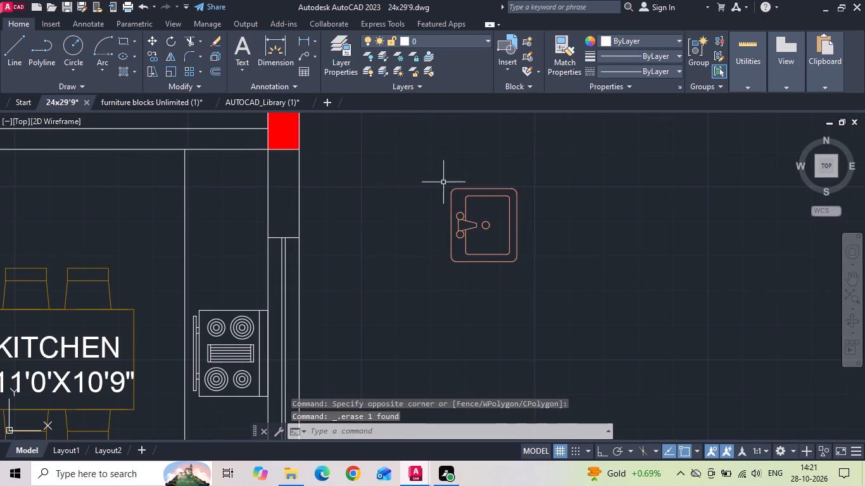
Rotate the rectangular sink 180° with Ortho on, so its taps face away from the kitchen.
drag(460, 199, 457, 215)
click(430, 212)
right_click(430, 212)
click(448, 249)
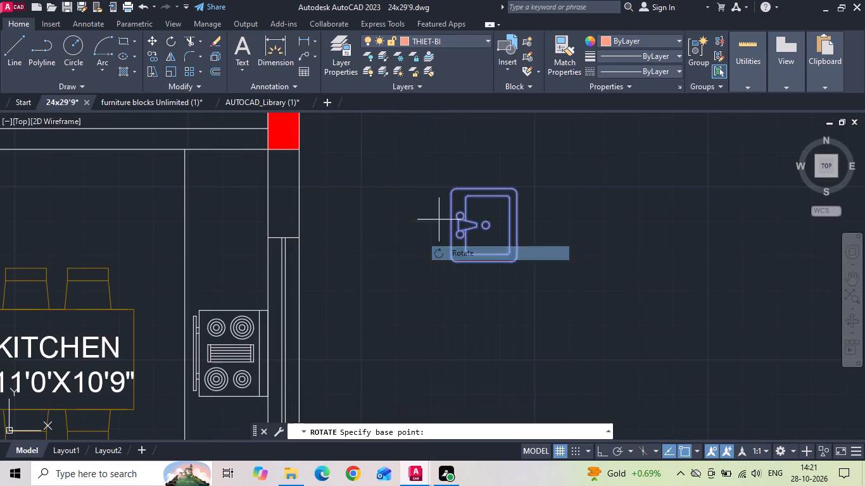
drag(436, 215, 436, 224)
key(F8)
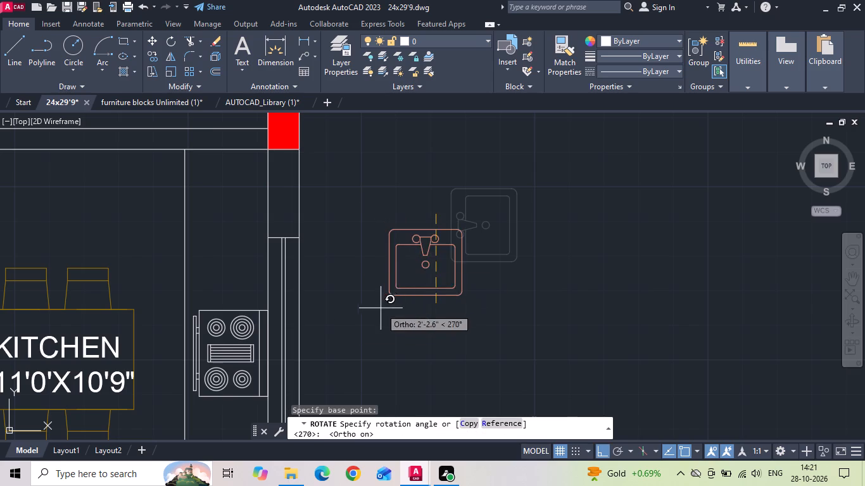
click(323, 201)
Move the rotated sink onto the kitchen counter, its tap side against the outer wall.
click(403, 192)
click(341, 185)
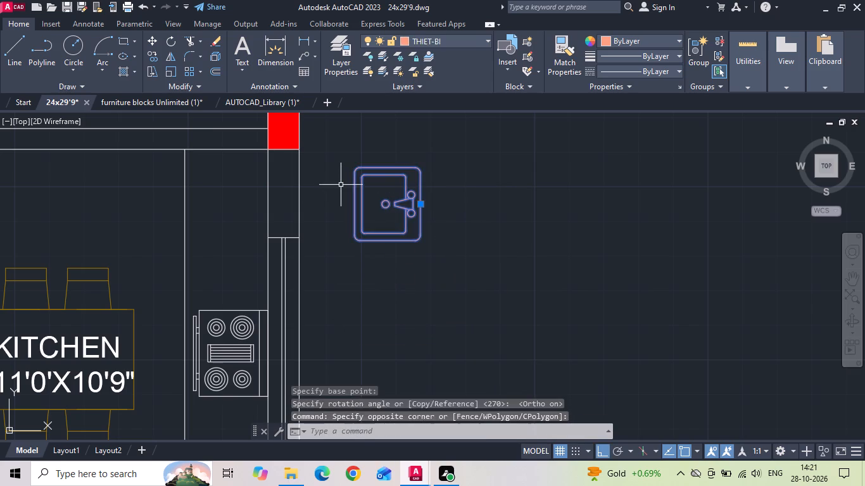
right_drag(340, 185, 344, 193)
click(386, 213)
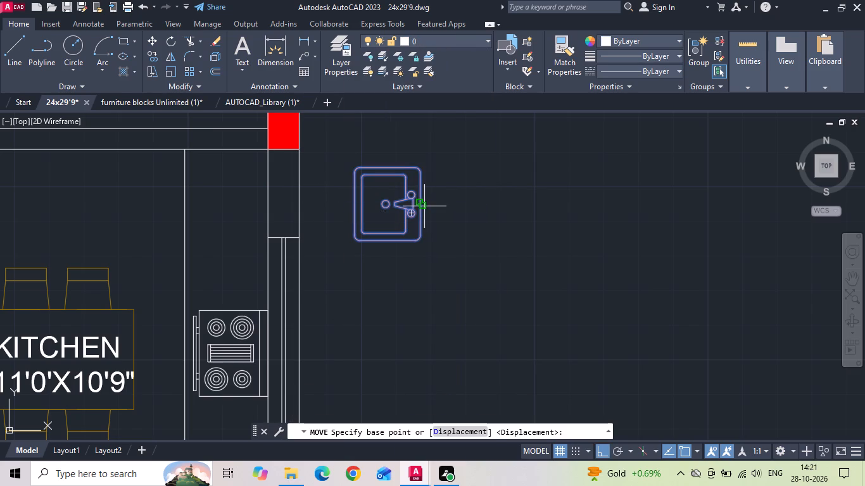
click(424, 206)
click(265, 239)
Shift the sink up along the kitchen counter, away from the cooktop, and slightly off the outer wall.
drag(255, 211, 251, 201)
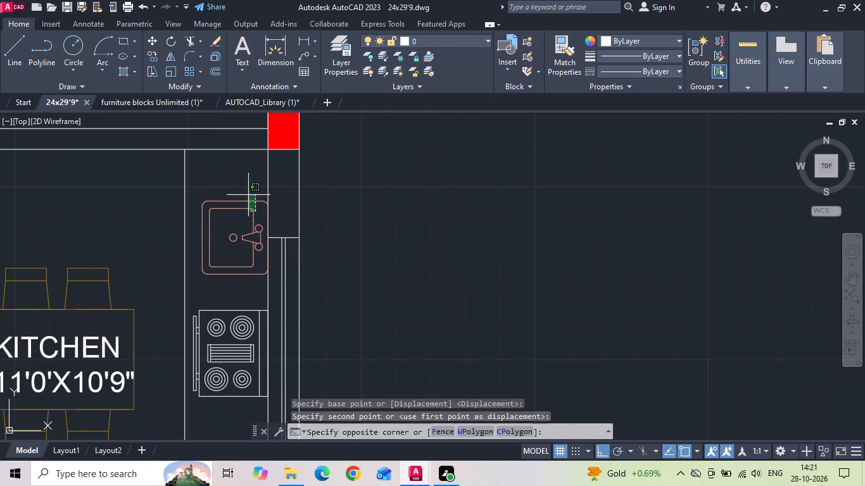
right_click(247, 192)
click(246, 190)
right_click(319, 203)
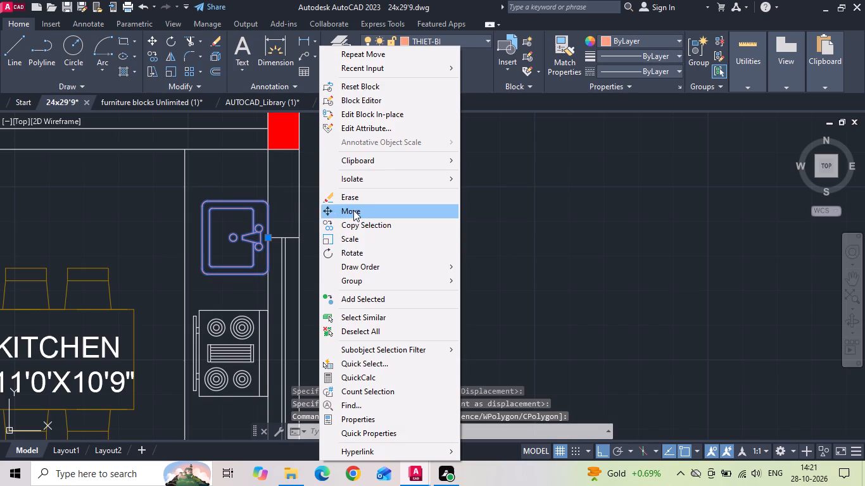
click(353, 210)
click(437, 204)
click(434, 175)
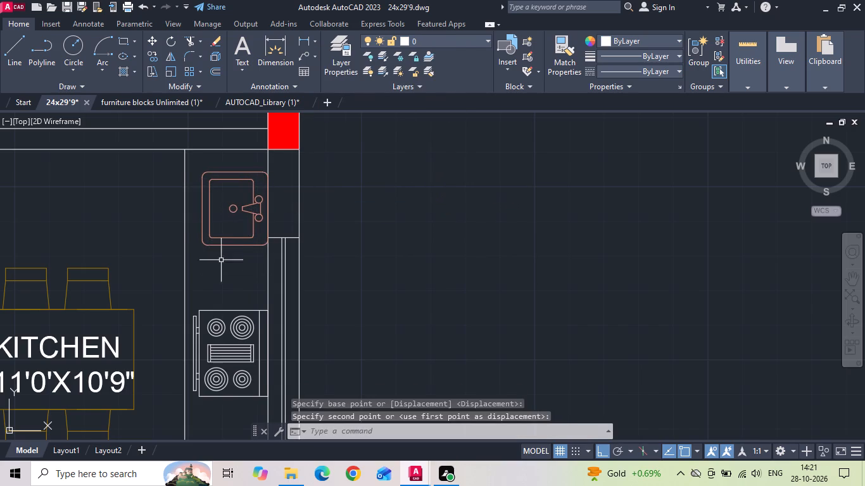
click(220, 260)
click(208, 222)
right_click(208, 222)
click(268, 216)
click(512, 200)
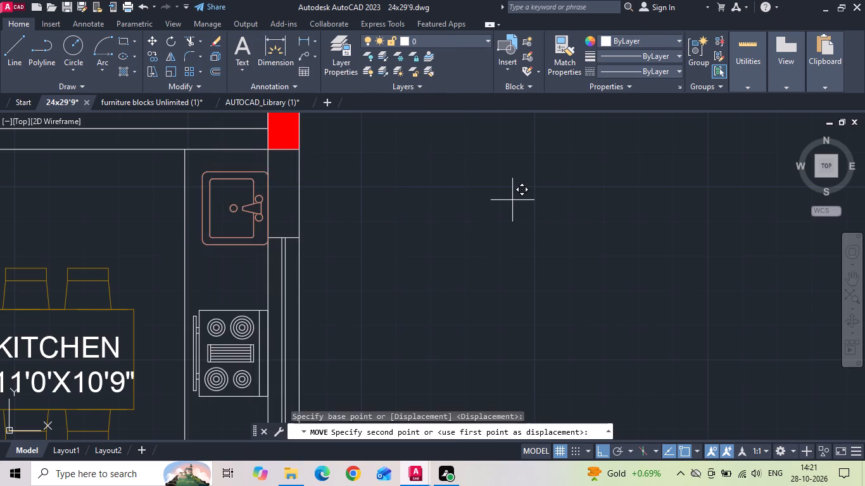
click(505, 200)
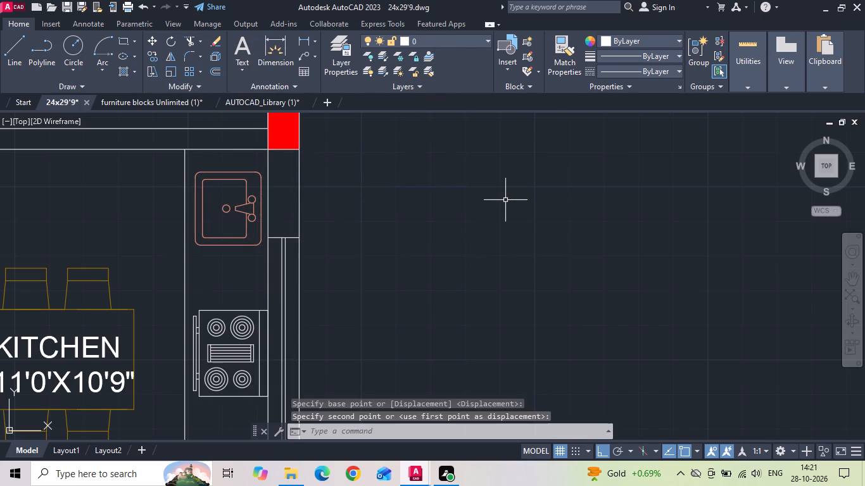
Save the drawing.
key(ctrl+s)
Copy the WC toilet horizontally into the bath, with its cistern against the wall below the window.
scroll(536, 252, down, 3)
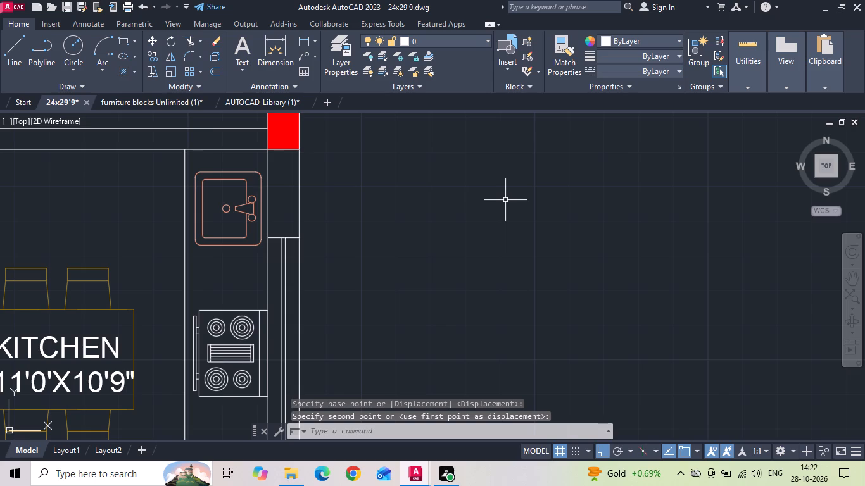
scroll(521, 267, down, 7)
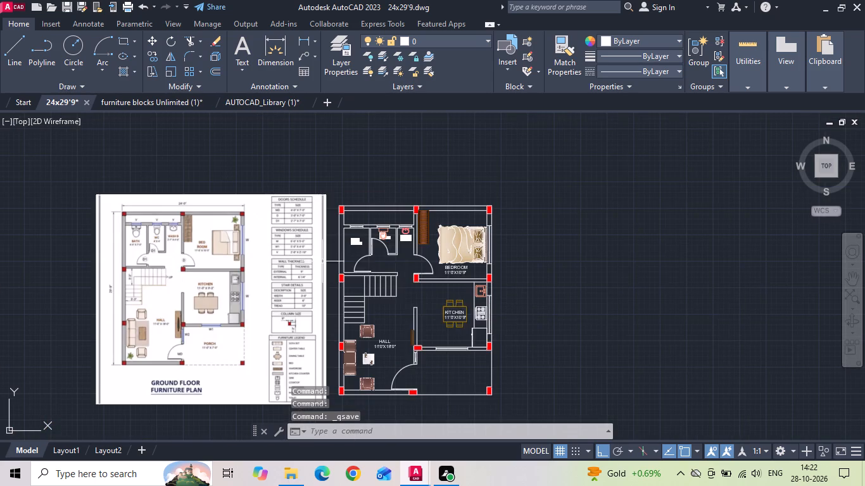
scroll(155, 246, up, 2)
middle_drag(571, 249, 322, 256)
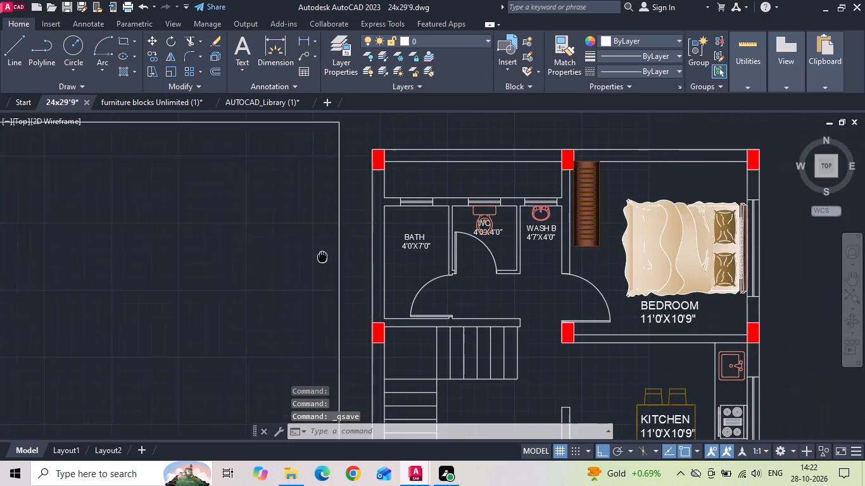
scroll(510, 218, up, 2)
click(468, 206)
right_click(468, 206)
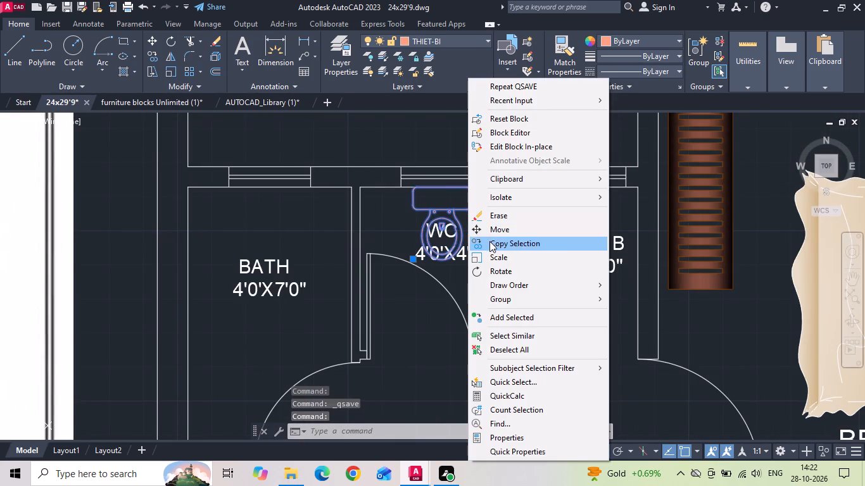
click(498, 247)
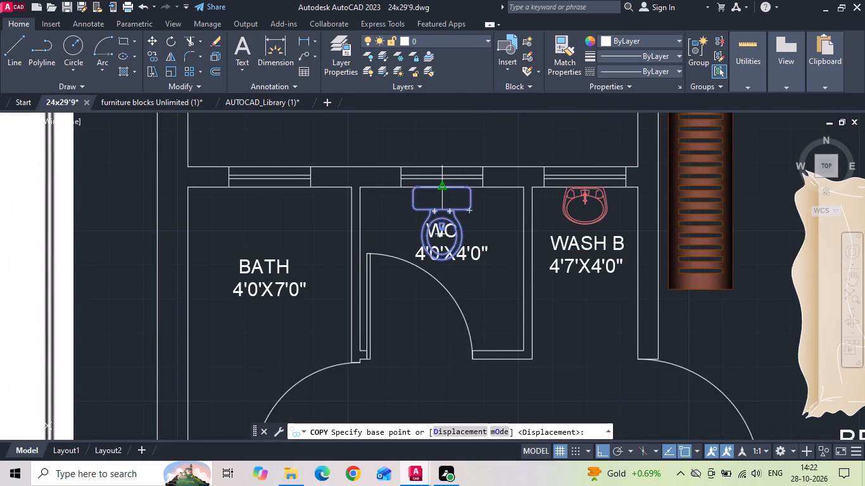
click(439, 183)
click(265, 183)
scroll(369, 221, down, 3)
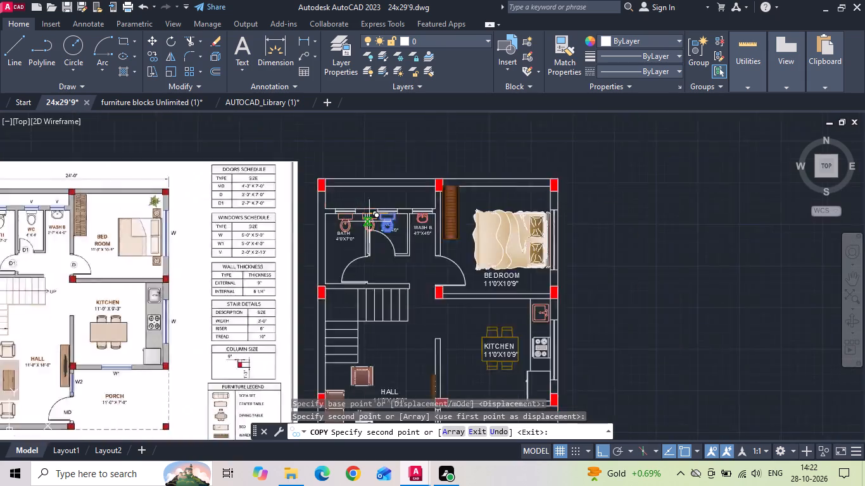
scroll(369, 221, down, 1)
key(Escape)
Save the drawing with the bath toilet added.
key(ctrl+s)
key(ctrl+s)
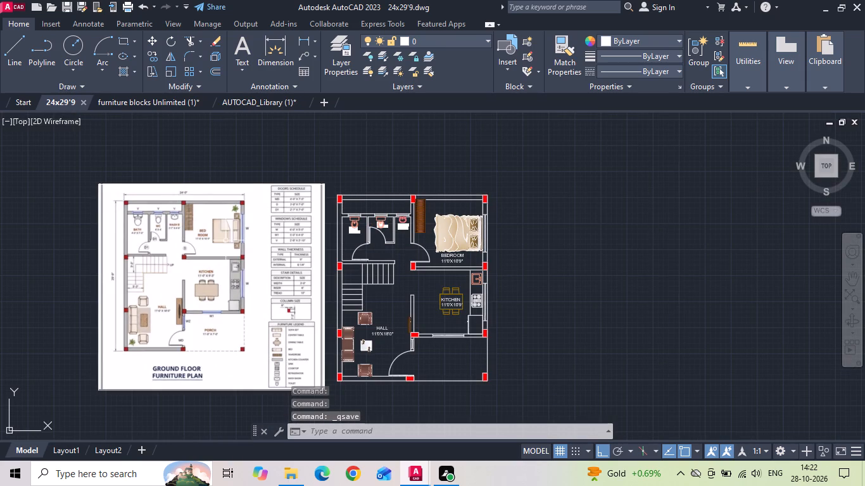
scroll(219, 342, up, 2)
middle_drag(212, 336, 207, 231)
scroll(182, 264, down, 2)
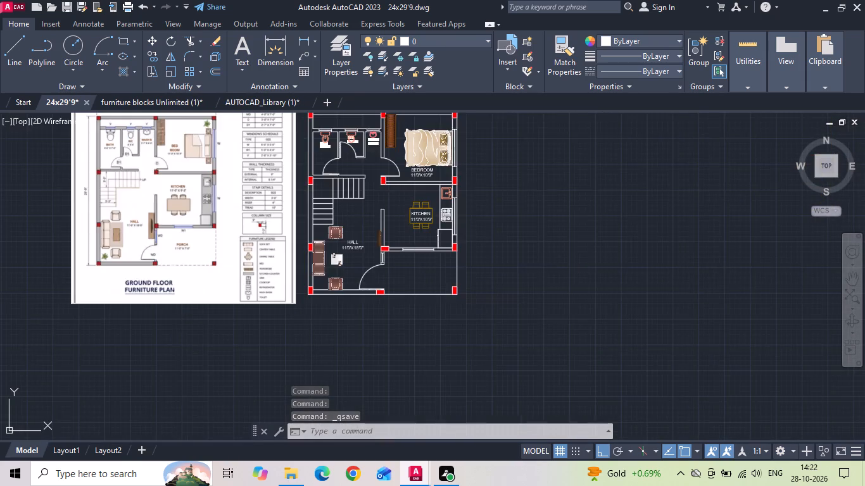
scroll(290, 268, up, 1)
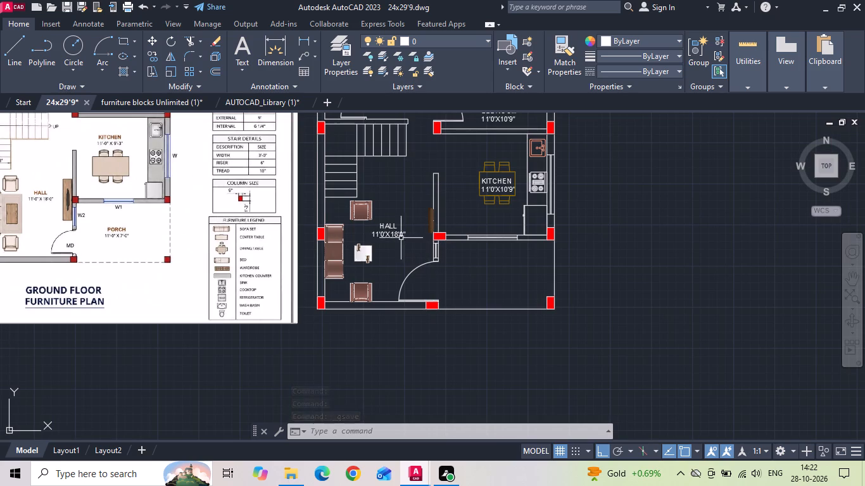
Copy the HALL room label into the porch area below the kitchen.
click(385, 238)
right_click(384, 238)
click(405, 238)
drag(405, 254, 453, 291)
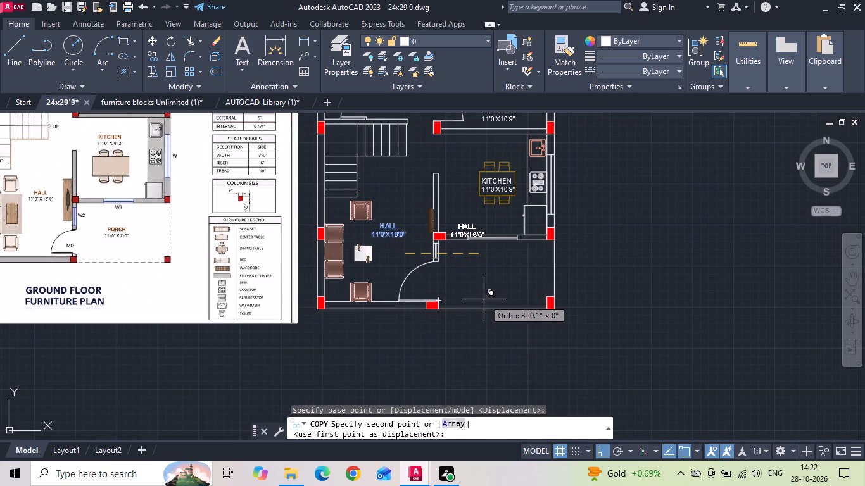
key(F8)
click(508, 295)
key(Escape)
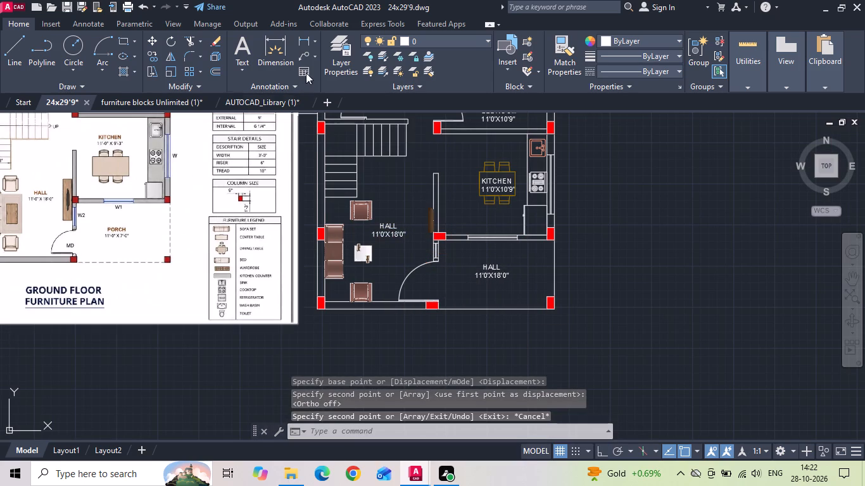
click(300, 47)
key(Escape)
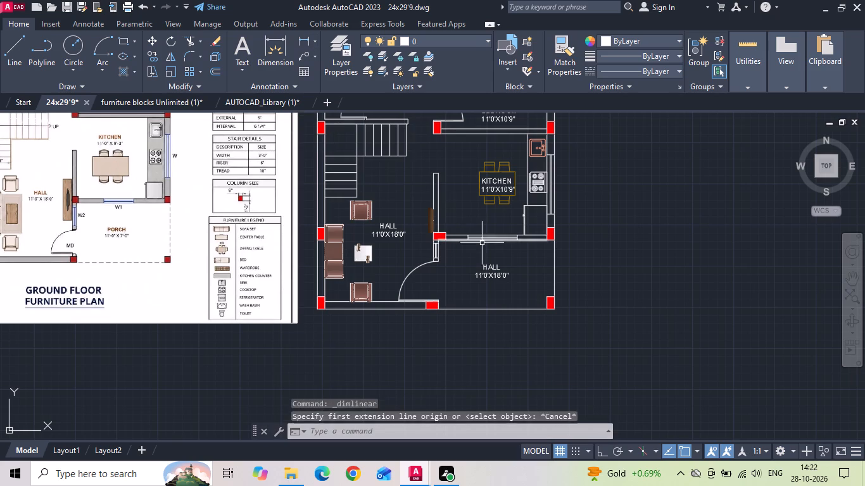
Rename the copied label's first line in the porch to PORCH, in capitals.
scroll(562, 268, up, 1)
scroll(562, 268, down, 1)
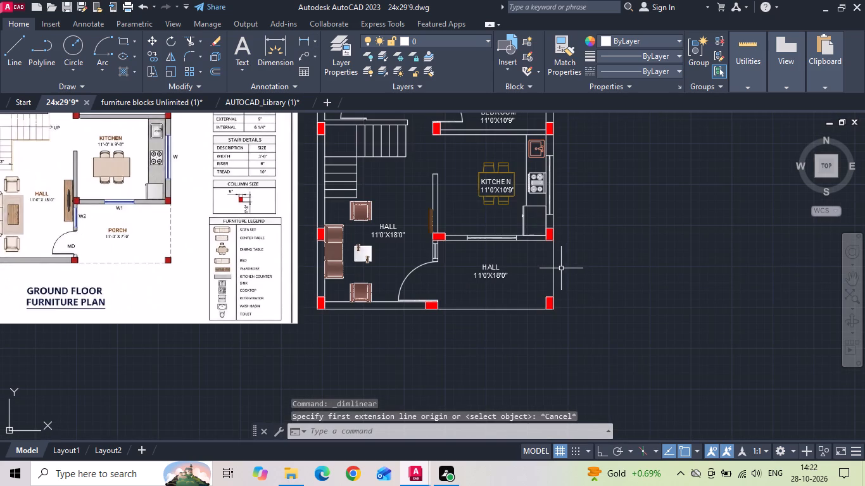
scroll(505, 265, up, 2)
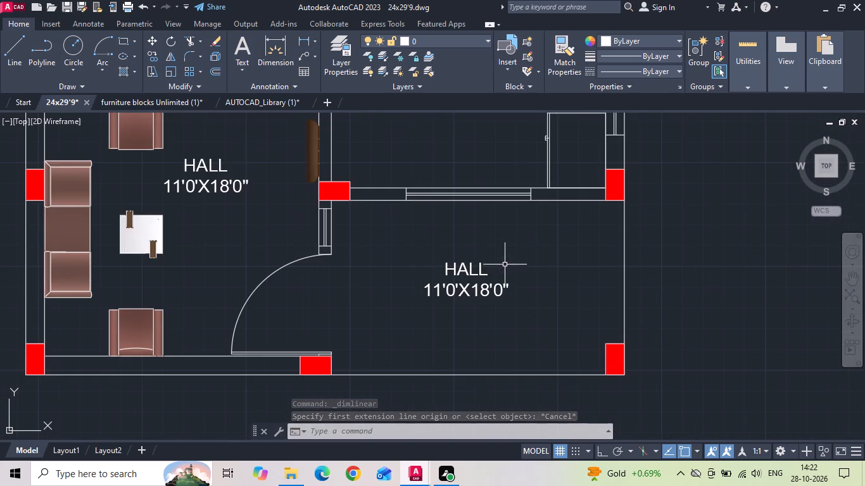
double_click(467, 268)
drag(500, 270, 334, 271)
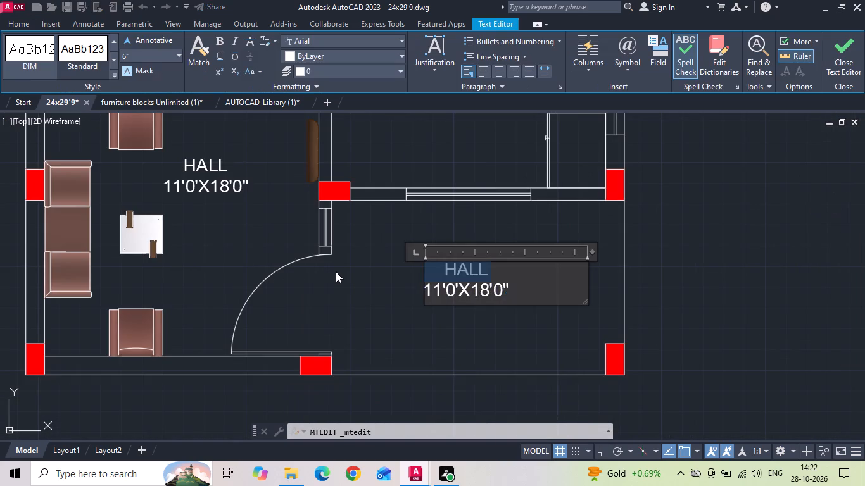
key(BackSpace)
text(porch)
key(Return)
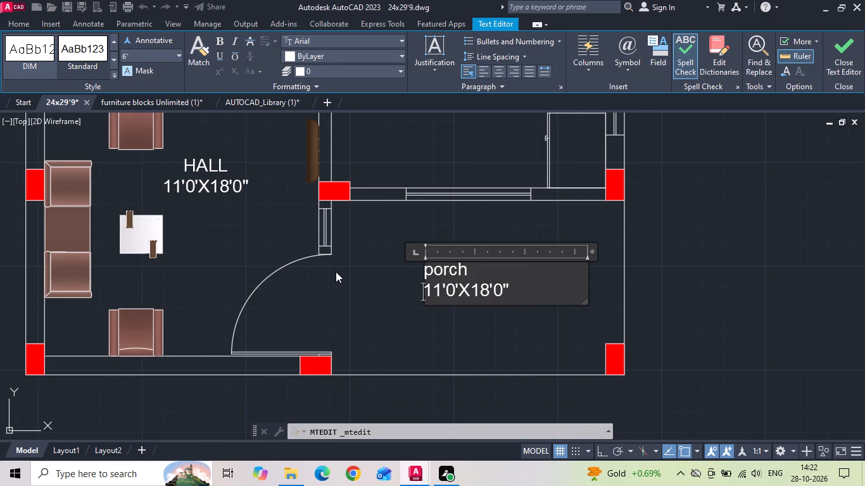
key(BackSpace)
key(BackSpace)
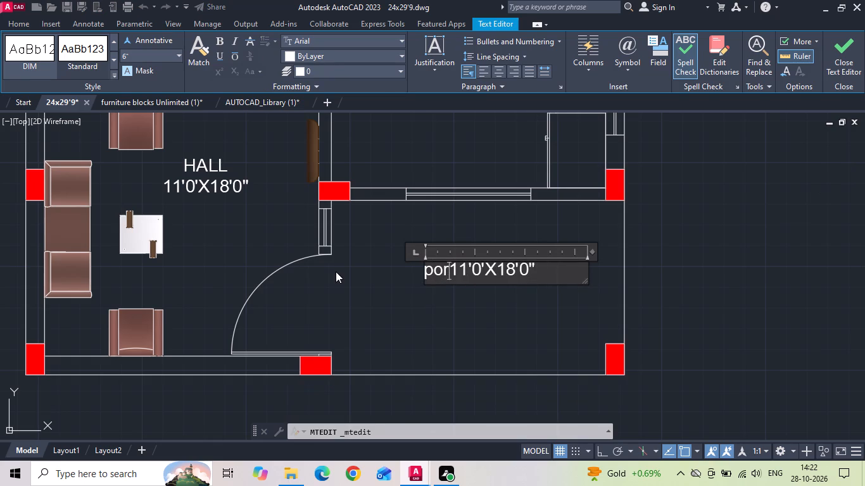
text(PORCH)
key(Return)
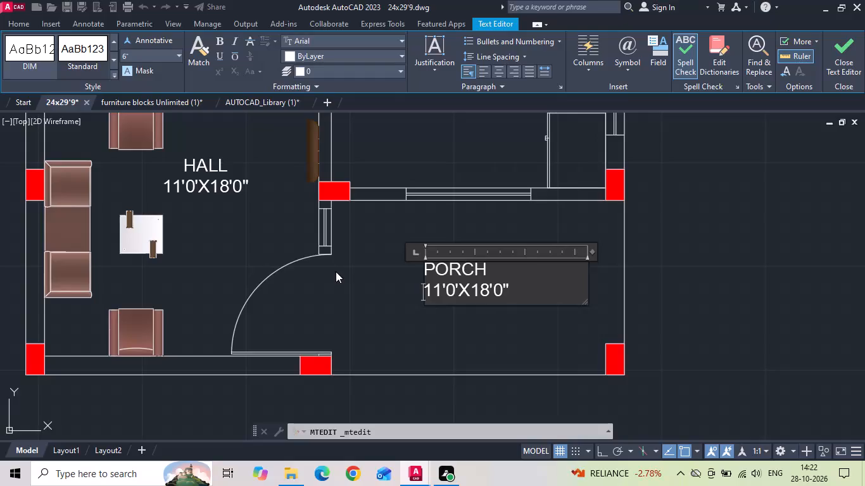
Change the size line of the PORCH label to 11'9'X7'0".
click(489, 295)
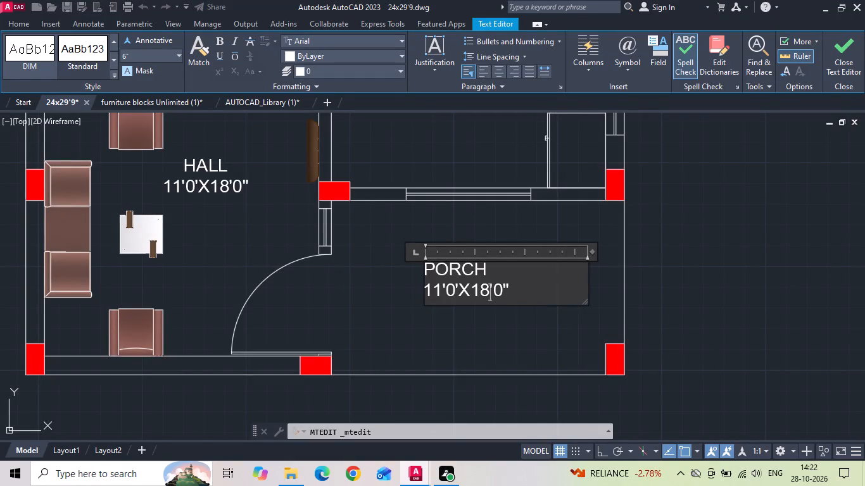
key(BackSpace)
key(BackSpace)
key(7)
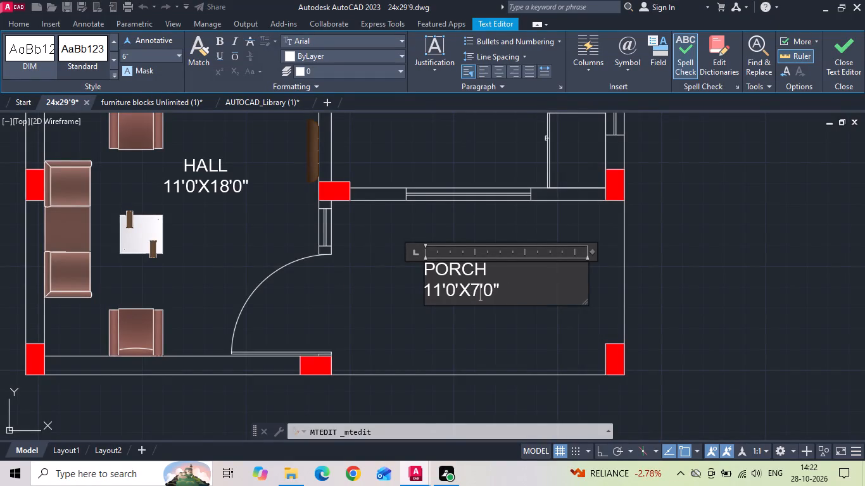
click(451, 292)
key(BackSpace)
key(9)
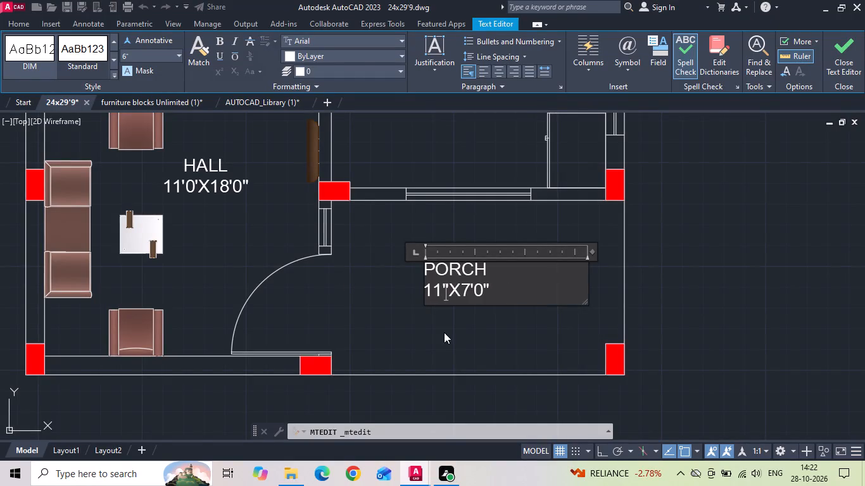
click(444, 332)
Move the PORCH label slightly along the porch so it sits nearer the middle.
click(454, 269)
right_click(451, 272)
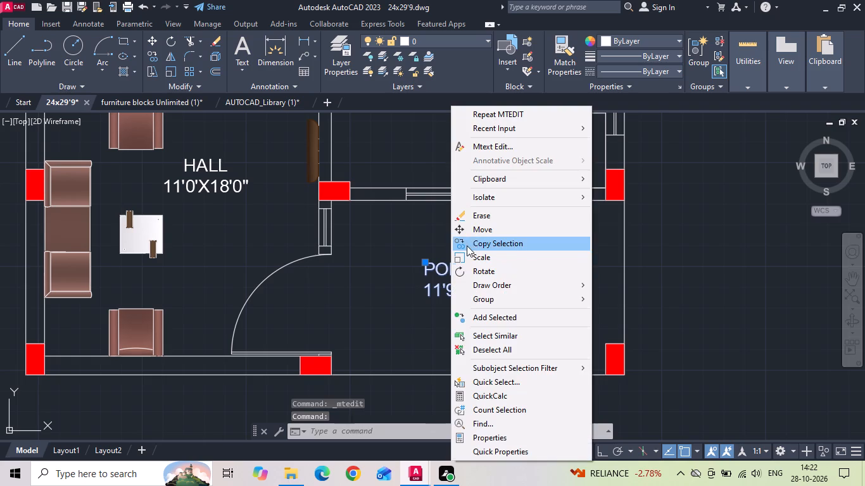
click(472, 234)
drag(495, 238, 508, 237)
click(514, 236)
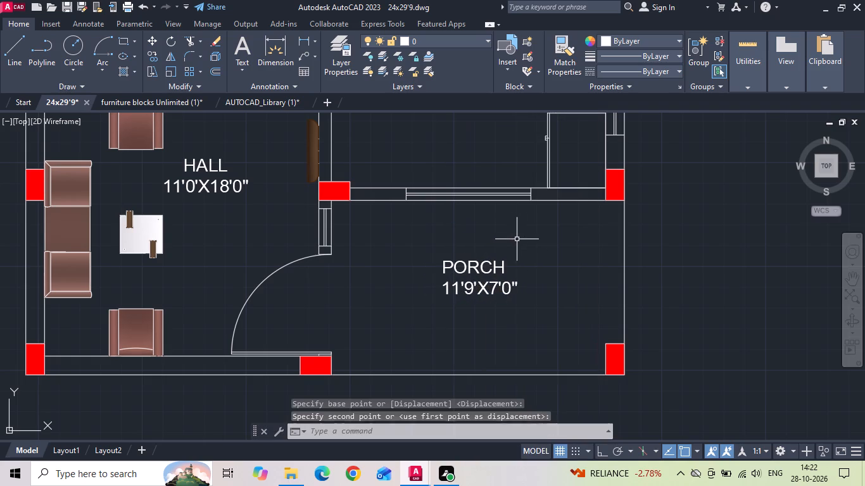
Load the ACAD_ISO02W100 dashed linetype into the drawing.
scroll(526, 292, down, 2)
drag(522, 322, 515, 343)
click(513, 346)
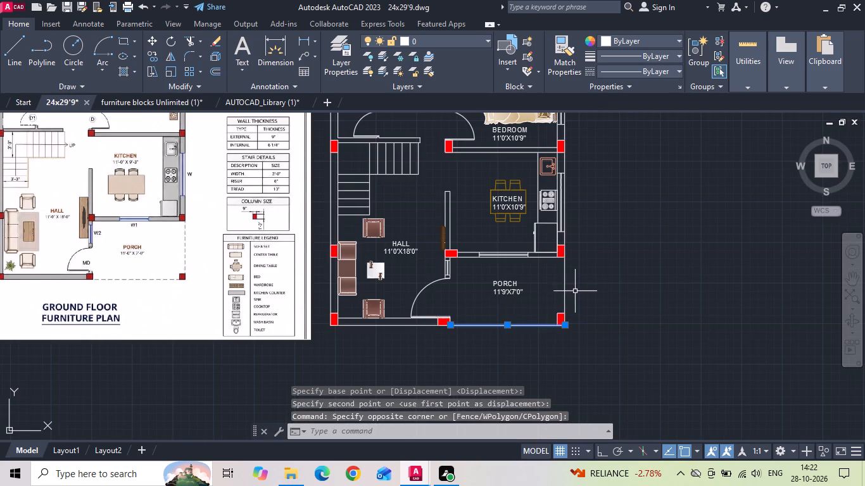
click(576, 289)
click(541, 281)
click(619, 71)
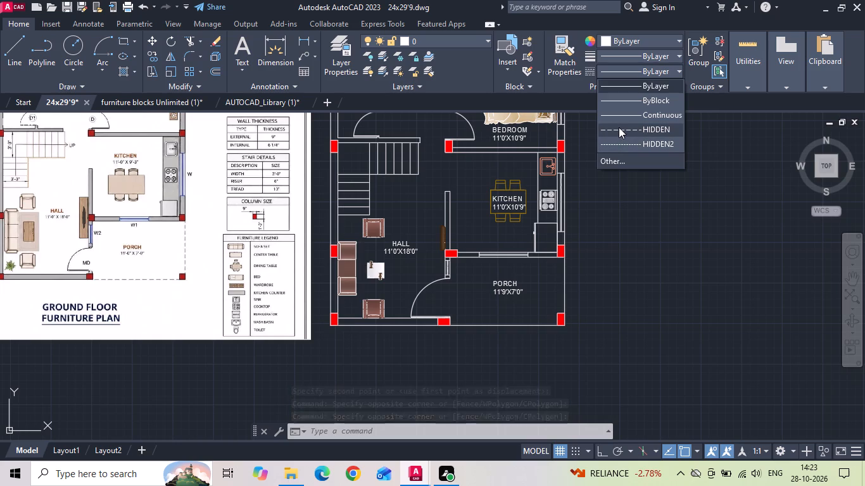
click(609, 160)
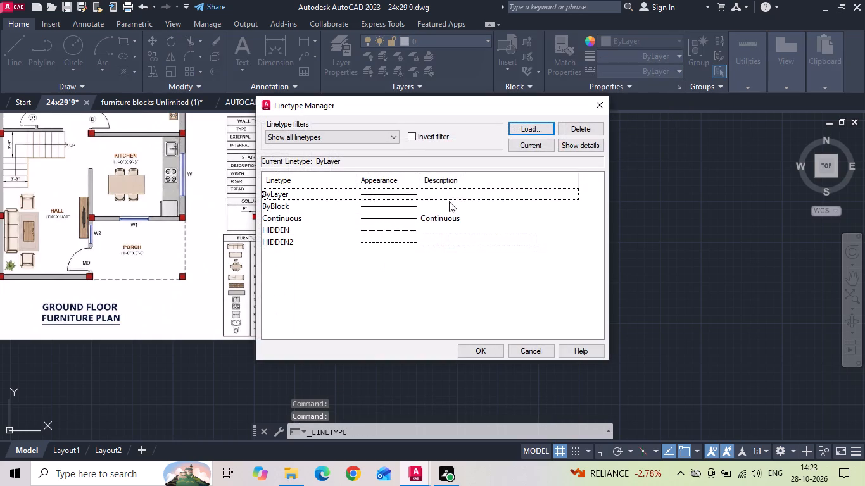
click(534, 127)
click(464, 210)
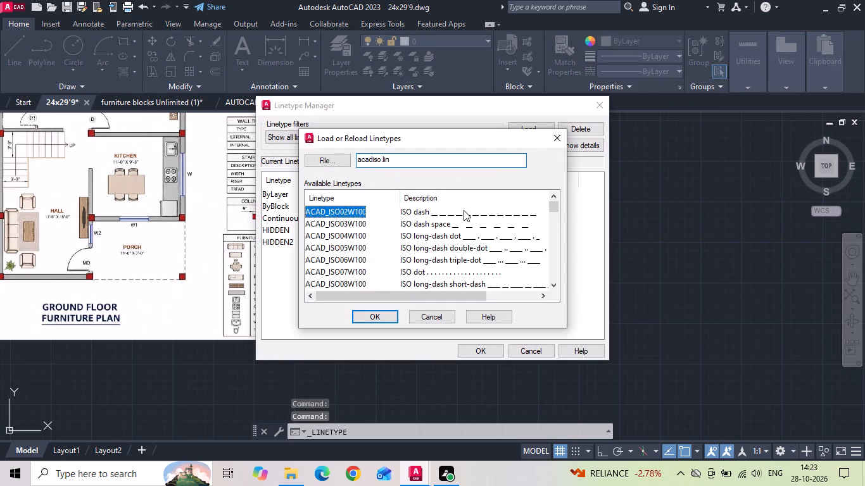
click(377, 316)
click(459, 225)
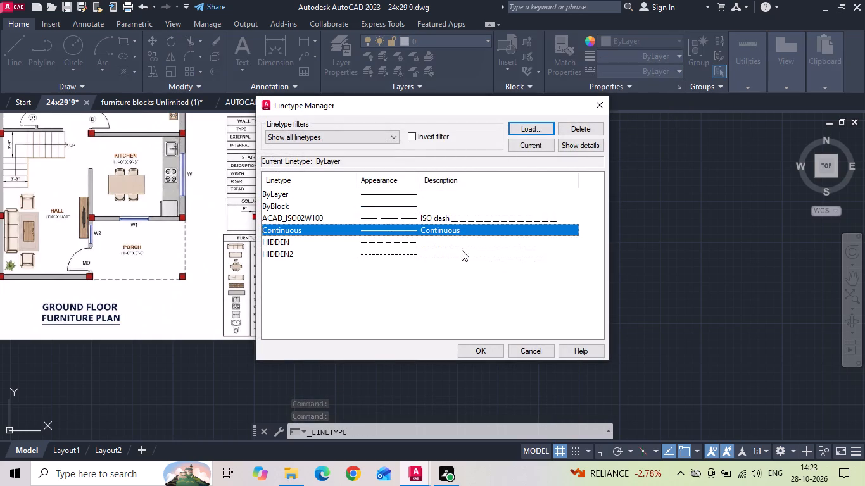
click(460, 218)
click(471, 346)
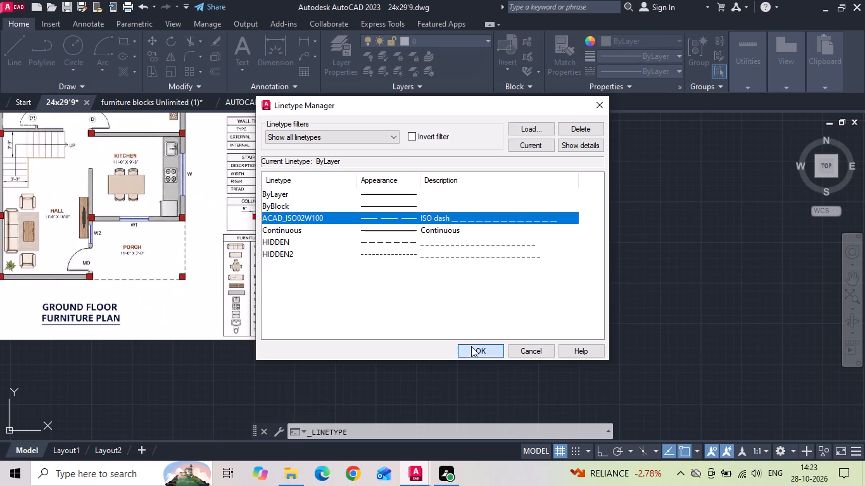
Assign the ACAD_ISO02W100 linetype to the porch's two open boundary lines, front and outer side.
click(565, 287)
drag(521, 321, 503, 342)
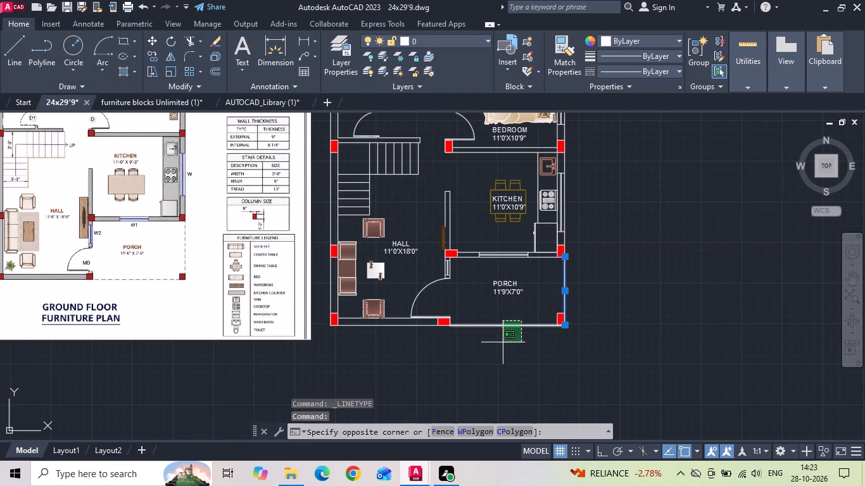
click(491, 346)
click(612, 70)
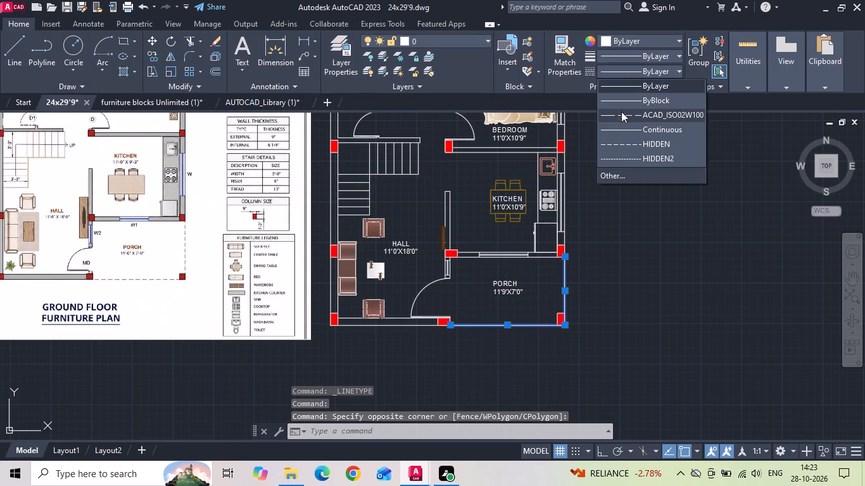
click(627, 115)
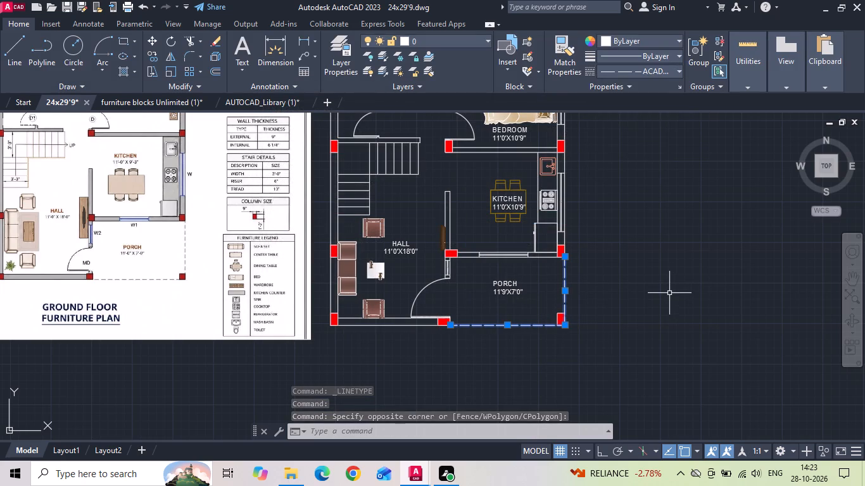
key(Escape)
Delete the reference furniture plan image beside the floor plan.
drag(344, 390, 318, 353)
click(265, 297)
key(Escape)
drag(272, 364, 236, 324)
click(205, 301)
key(Delete)
Draw a horizontal line from the midpoint of the staircase's open end edge inward across the first treads.
scroll(369, 264, down, 1)
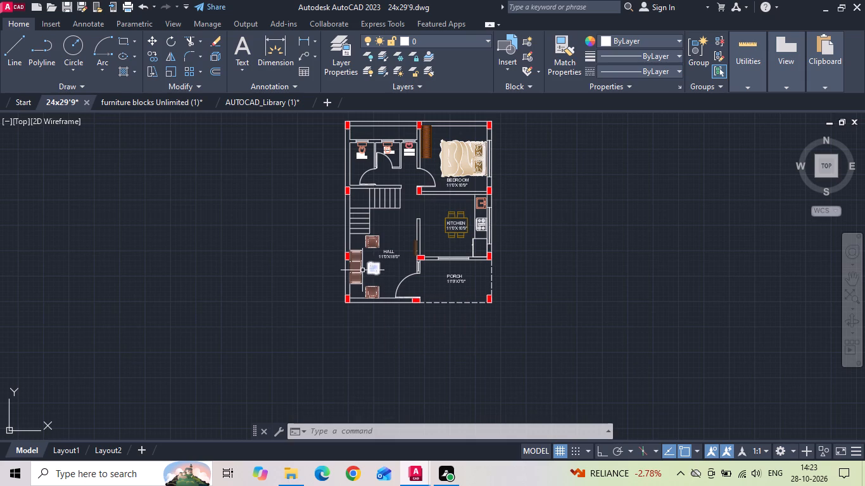
scroll(395, 185, up, 3)
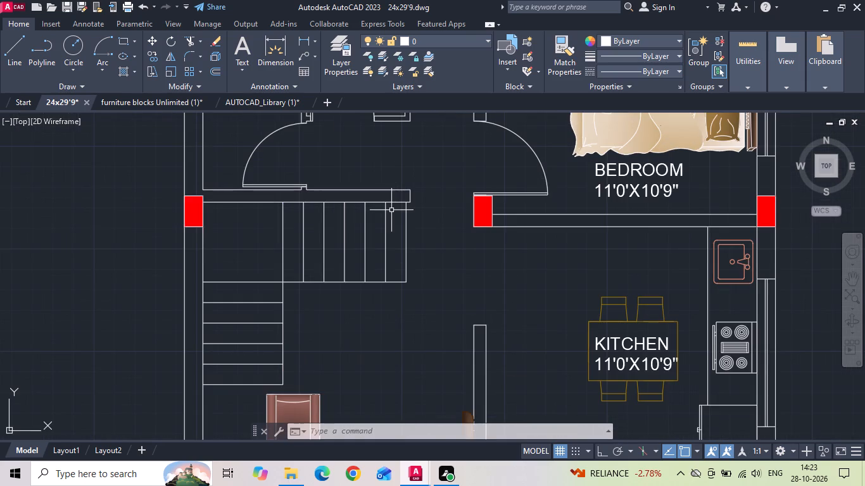
text(L)
key(space)
click(408, 240)
scroll(379, 237, up, 2)
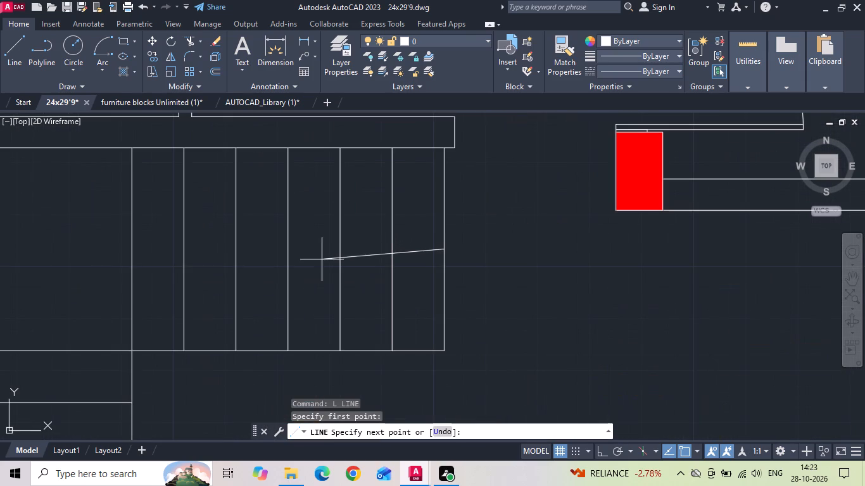
key(F8)
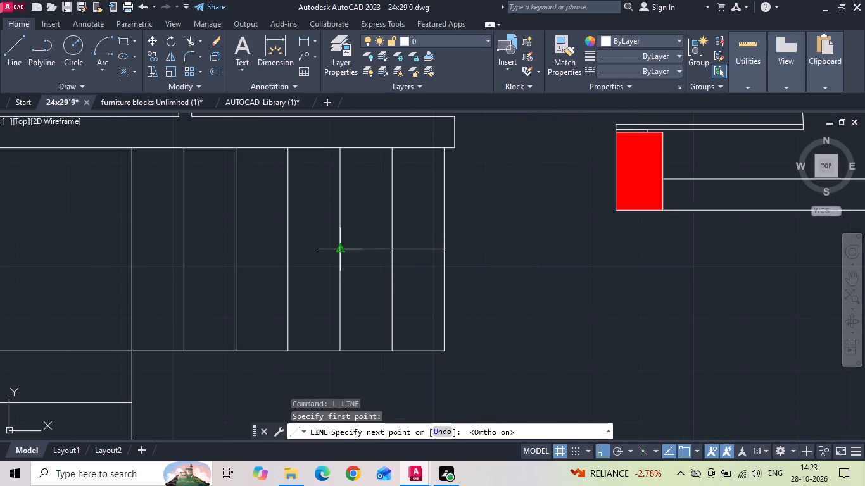
click(327, 246)
key(Escape)
Draw a 3-sided inscribed polygon at the inner end of the stair line, pointing along the stair direction.
text(POL)
key(space)
key(3)
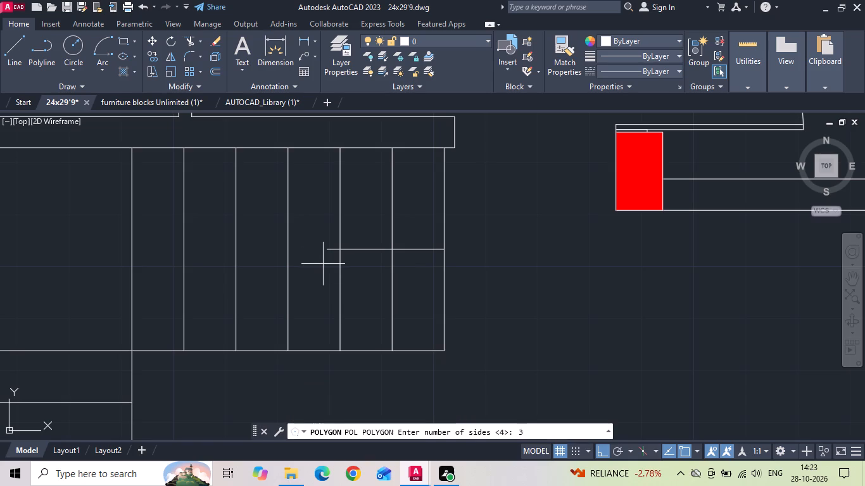
key(space)
click(329, 247)
key(space)
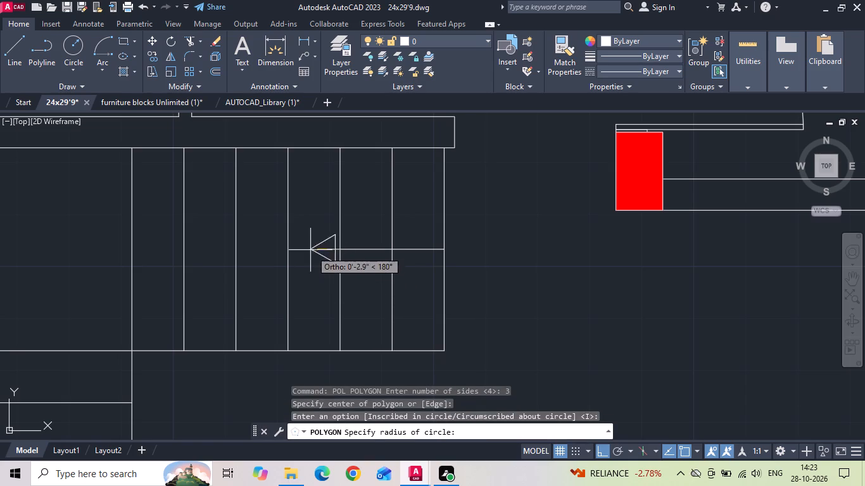
scroll(310, 238, up, 2)
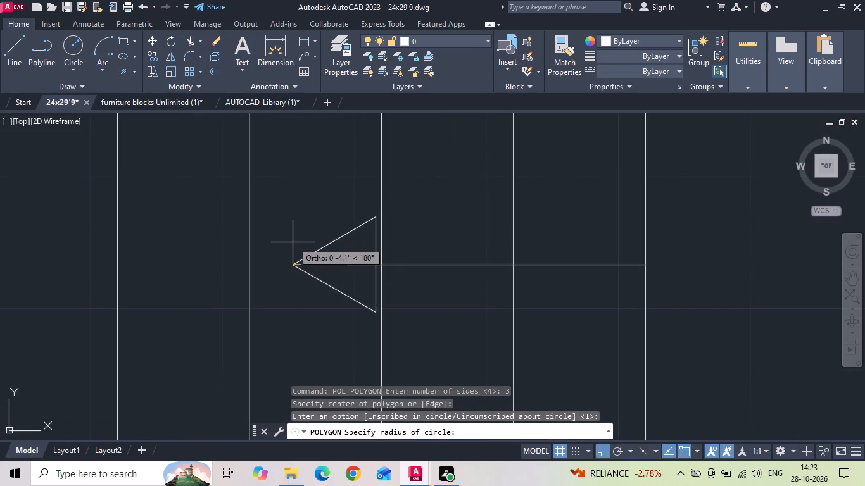
click(306, 242)
Stretch the triangle into a longer arrowhead by pulling out its tip and shifting its base the same way.
click(309, 266)
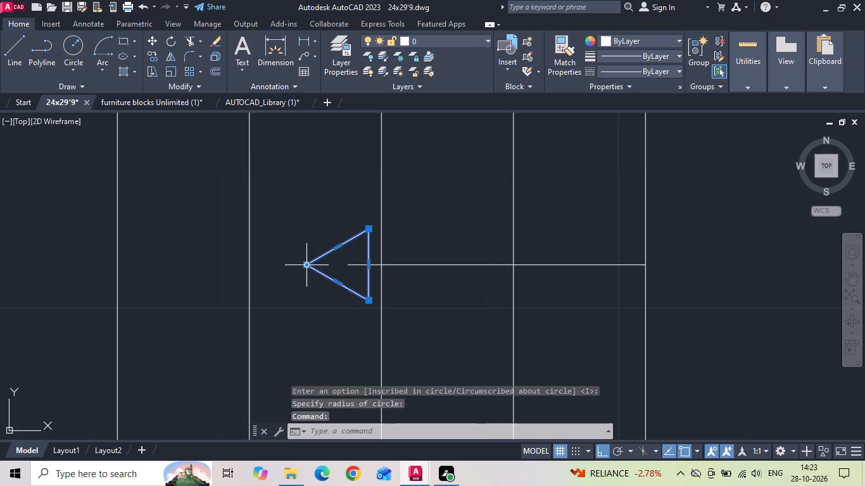
click(304, 263)
click(262, 260)
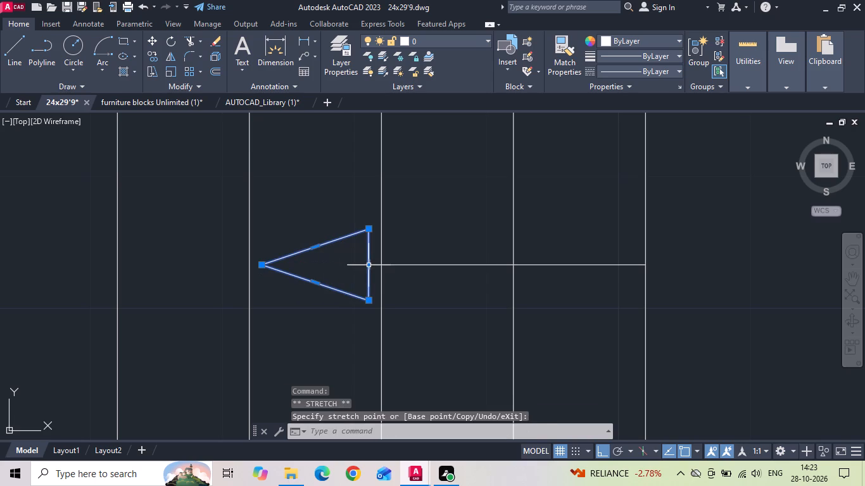
click(366, 267)
click(355, 266)
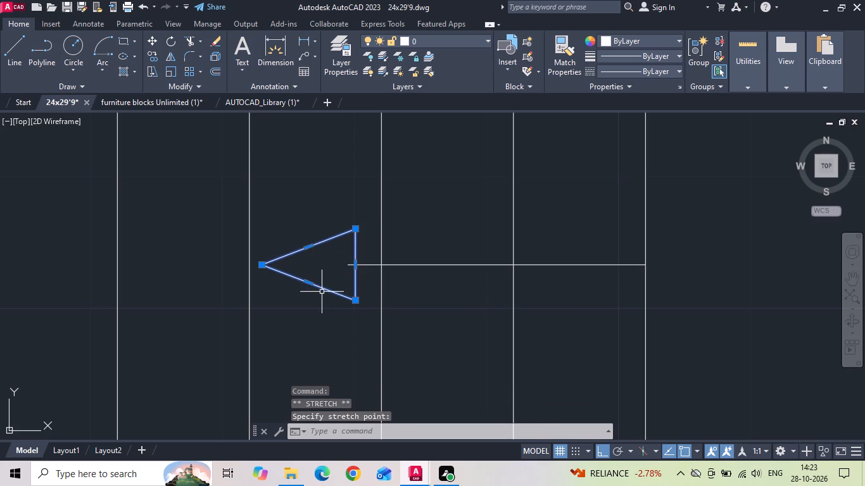
key(Escape)
Trim off the part of the stair line that lies inside the arrowhead.
key(t)
key(r)
key(space)
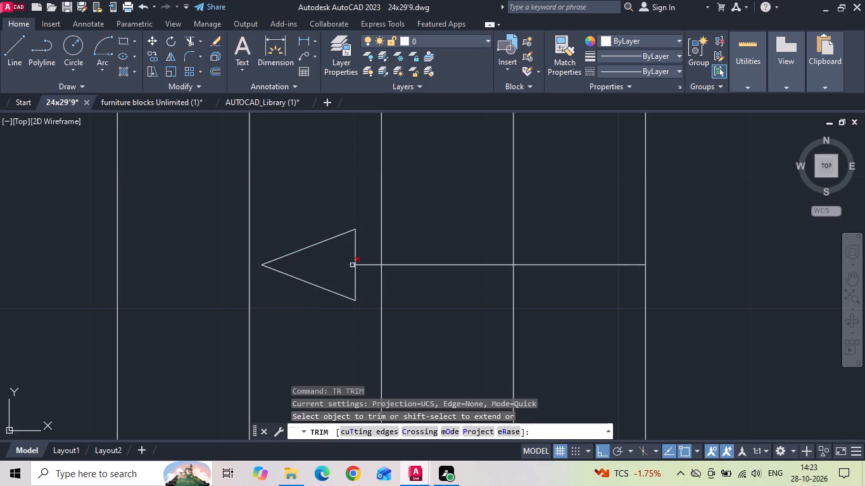
click(352, 265)
scroll(318, 262, down, 2)
key(Escape)
Stretch the stair arrow's line horizontally so its outer end extends a little beyond the staircase's open edge.
drag(419, 258, 414, 271)
click(408, 281)
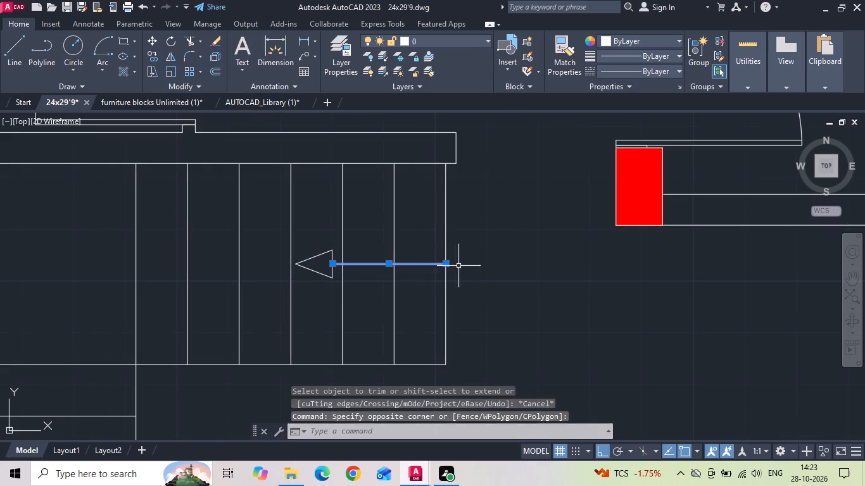
click(447, 263)
click(465, 262)
key(Escape)
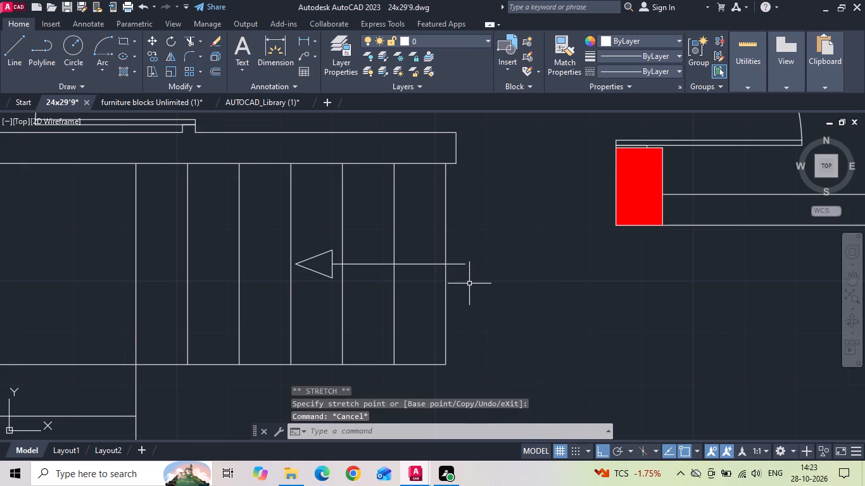
Add the single-line text "UP" with height 5 and rotation 0 just beyond the outer end of the stair arrow's line.
text(TE)
text(CT)
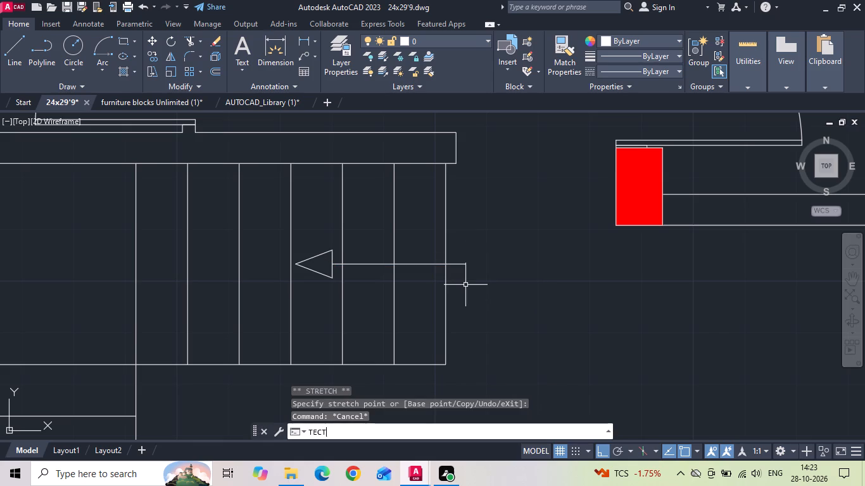
key(space)
drag(469, 247, 474, 292)
click(474, 320)
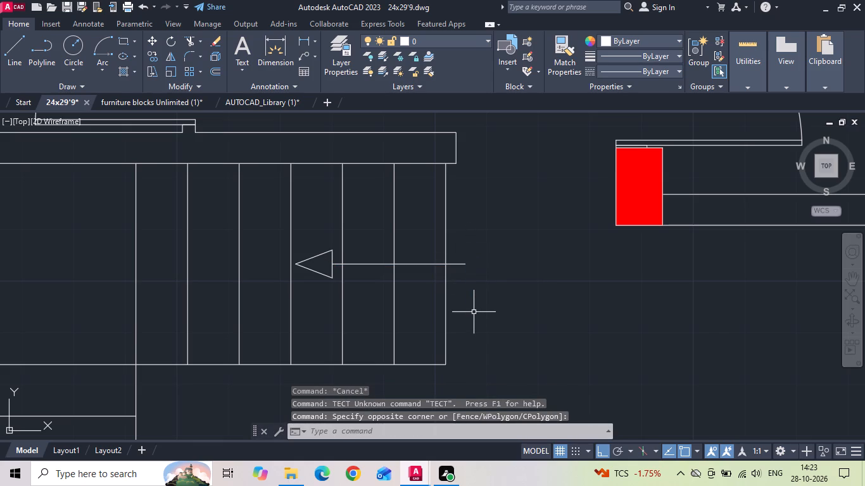
text(TEXR)
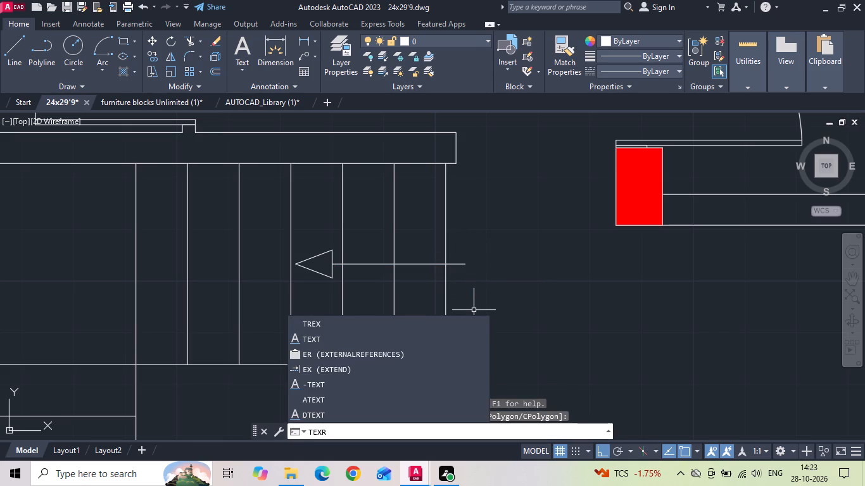
key(BackSpace)
key(t)
key(Return)
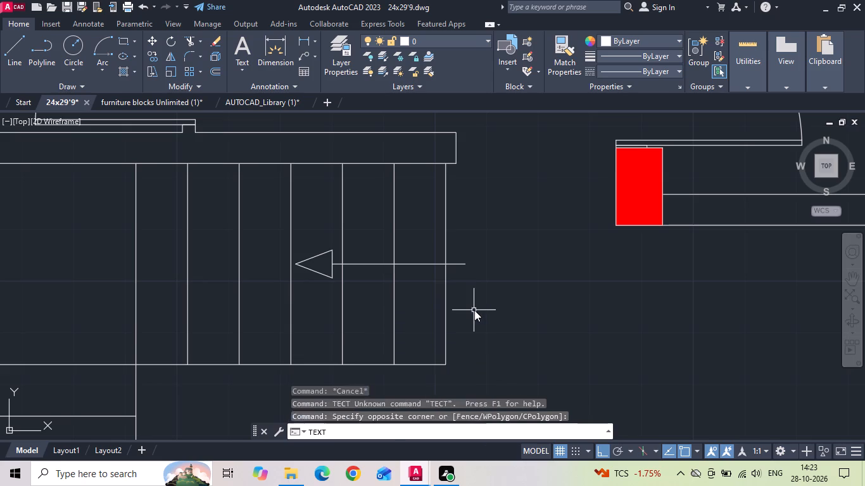
key(6)
key(Return)
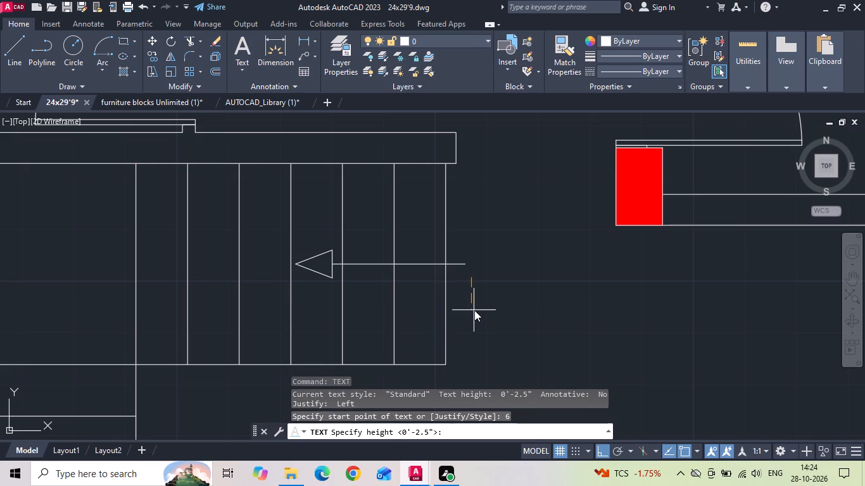
key(0)
key(Return)
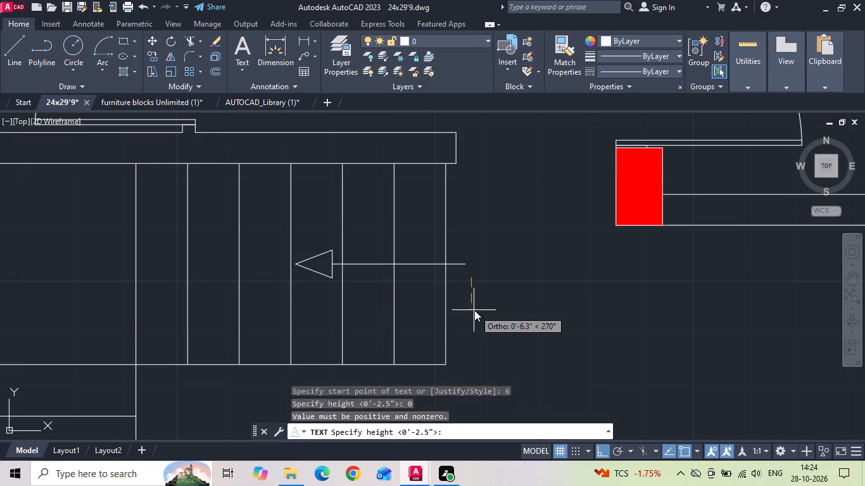
key(5)
key(Return)
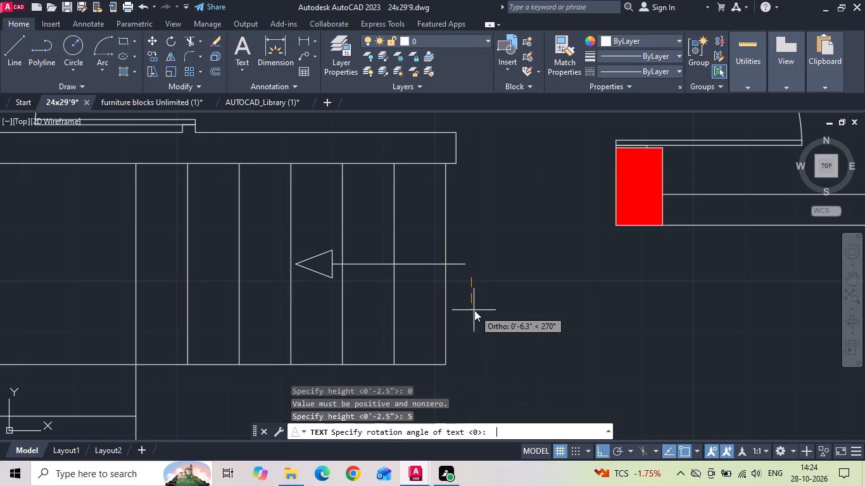
key(1)
key(BackSpace)
key(Return)
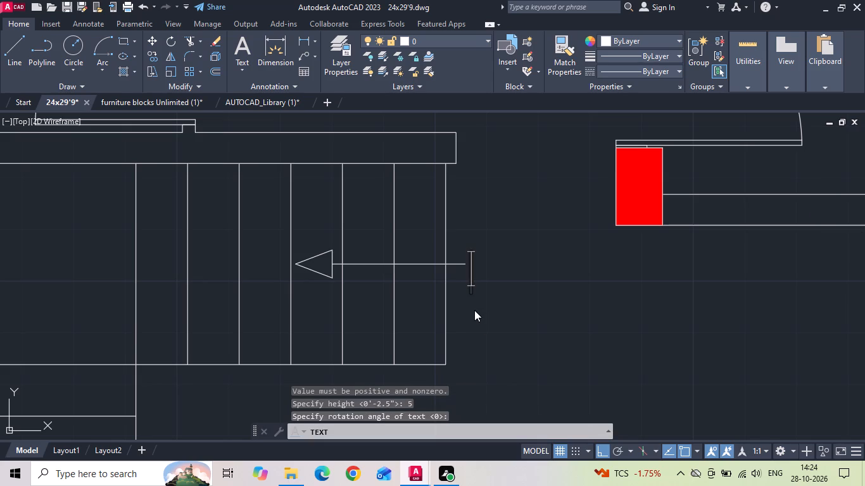
text(UP)
click(474, 310)
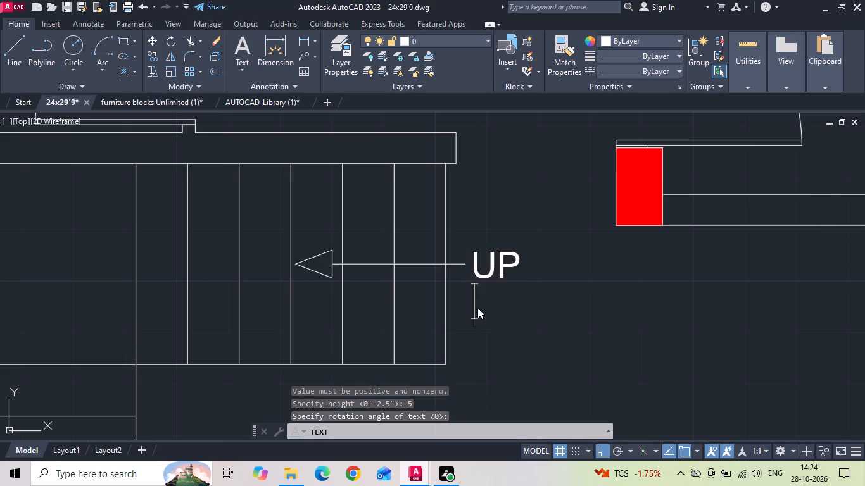
key(Escape)
Add a linear dimension for the plan's overall width, placed just above the top outer wall.
scroll(445, 250, down, 4)
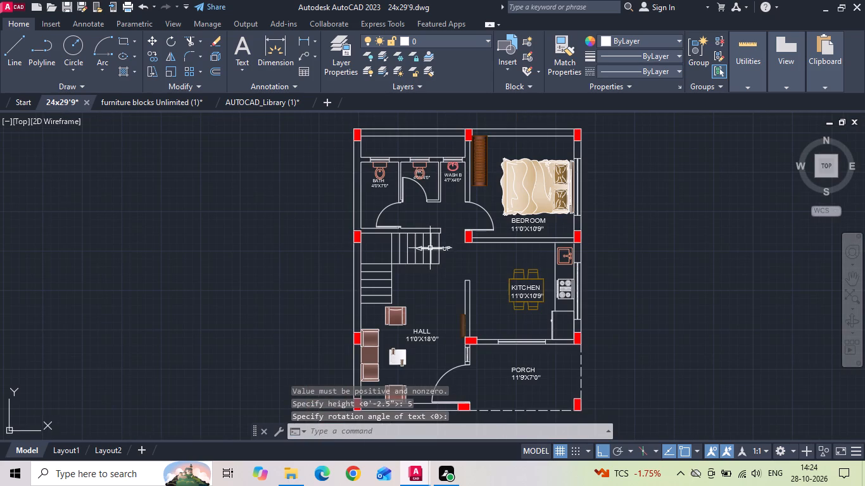
click(305, 39)
middle_drag(347, 156, 316, 244)
scroll(338, 205, up, 2)
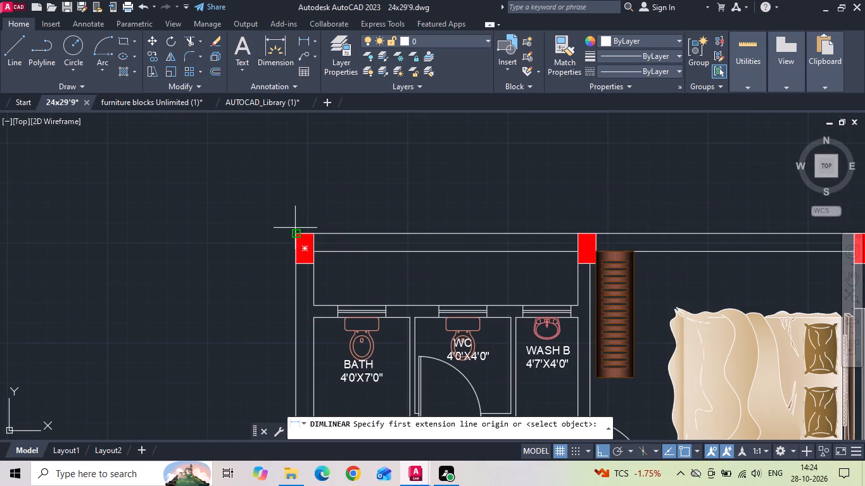
click(295, 231)
scroll(279, 199, down, 1)
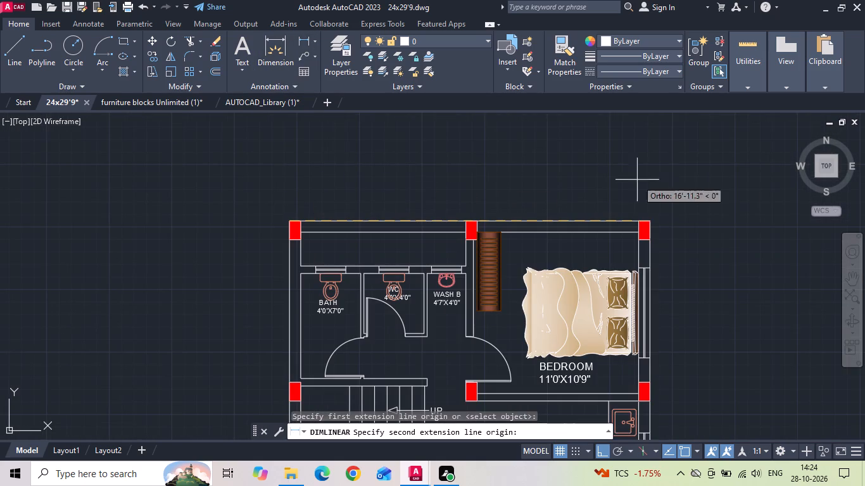
click(651, 219)
click(650, 201)
Add a linear dimension for the plan's overall height, placed outside the wall on the hall and bath side.
key(space)
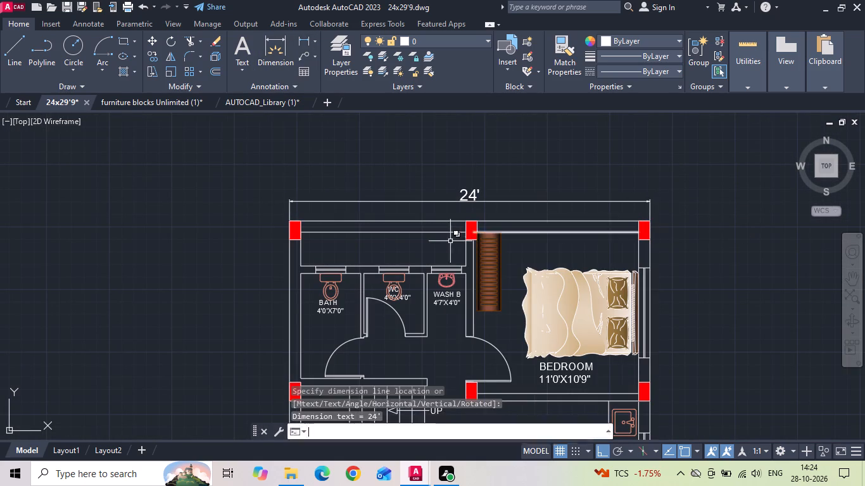
scroll(277, 242, up, 1)
click(295, 209)
scroll(323, 174, down, 2)
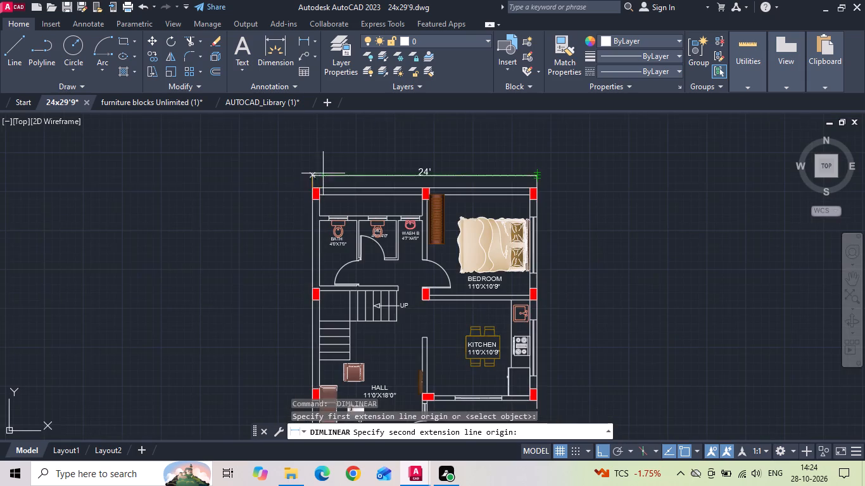
middle_drag(298, 308, 295, 180)
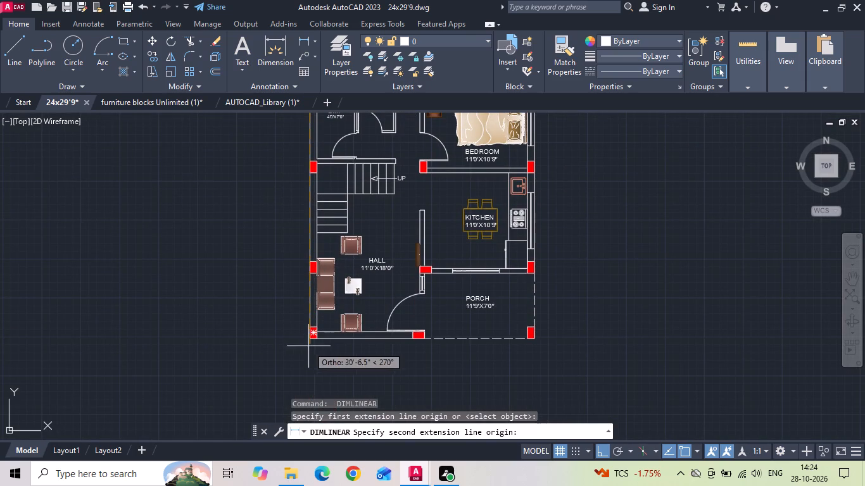
click(312, 338)
click(295, 309)
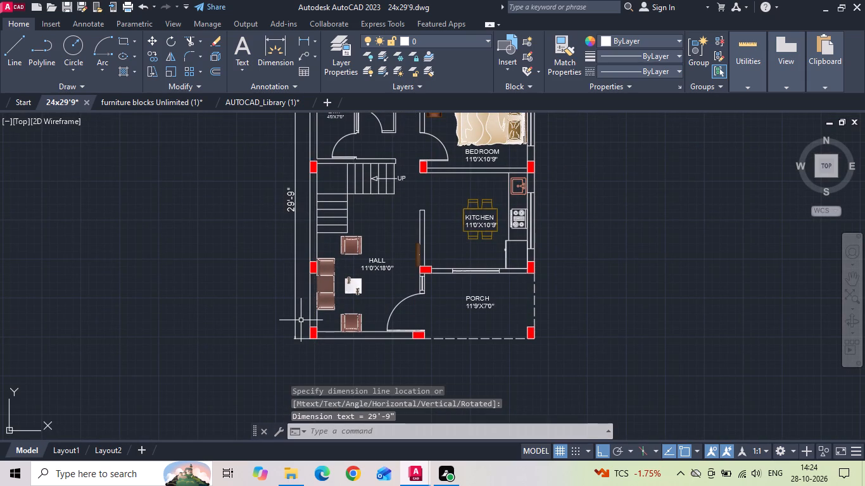
Start a solid hatch in colour 147,149,152 and fill the staircase and hall outer walls and the hall-kitchen partition.
text(H)
key(space)
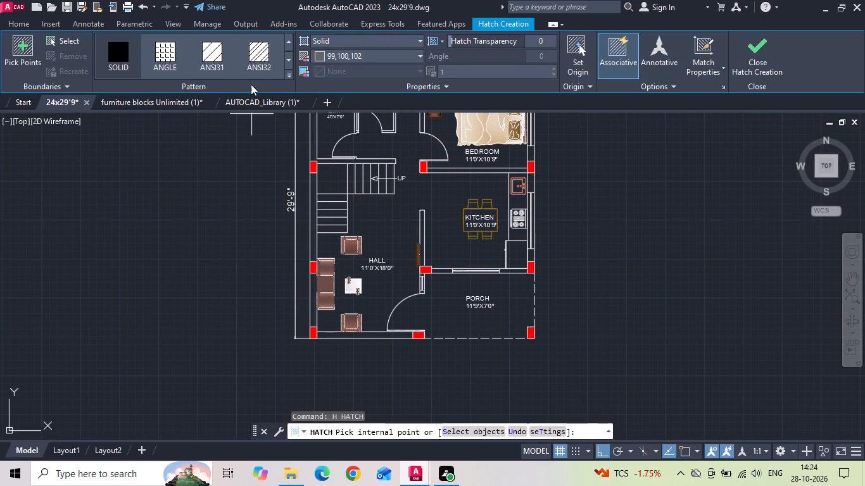
click(317, 57)
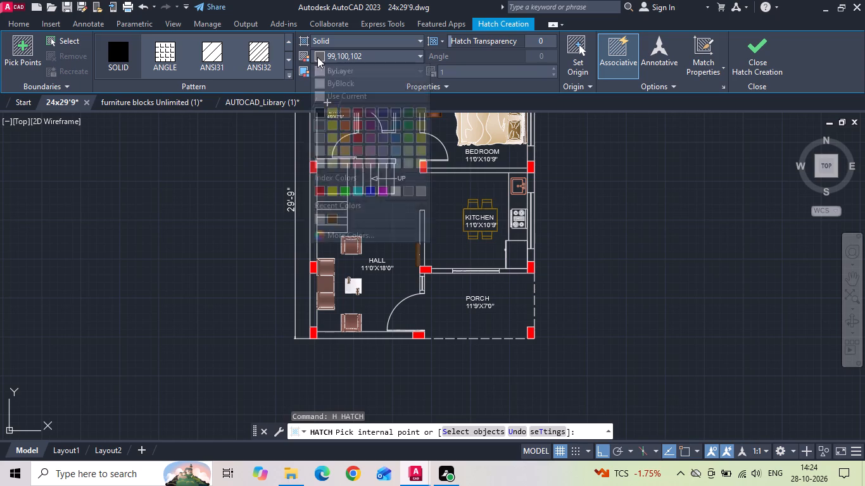
click(322, 139)
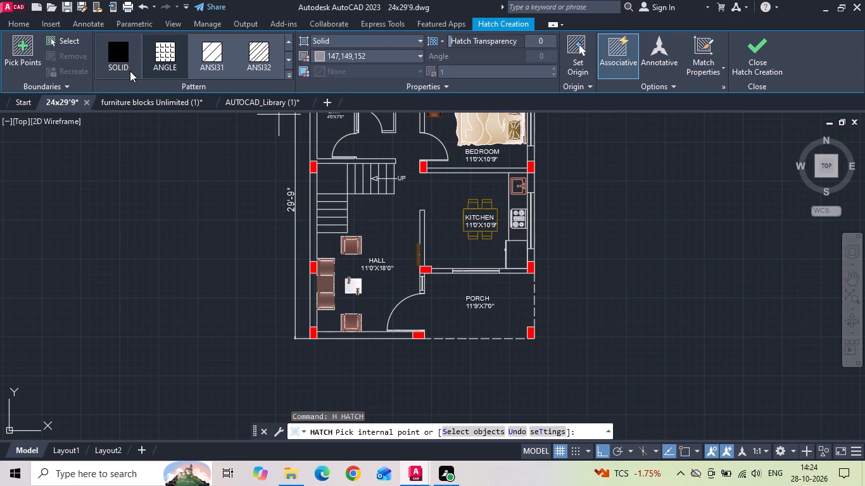
click(118, 65)
click(315, 216)
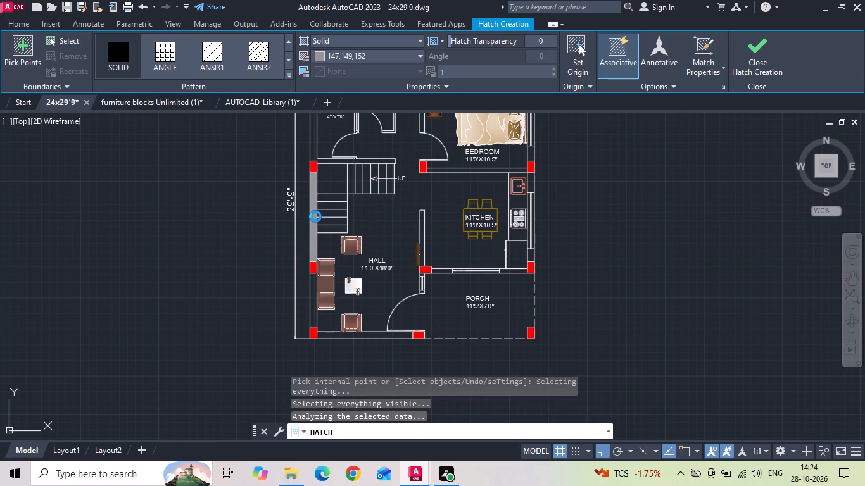
click(312, 305)
click(348, 336)
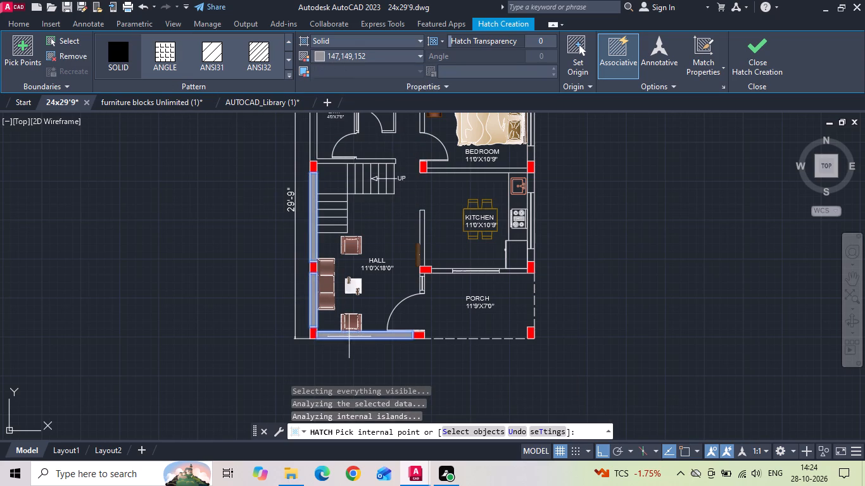
click(424, 224)
Fill the wall pieces around the entrance door and hall window, plus the kitchen-porch wall on both sides of its window.
scroll(435, 277, up, 1)
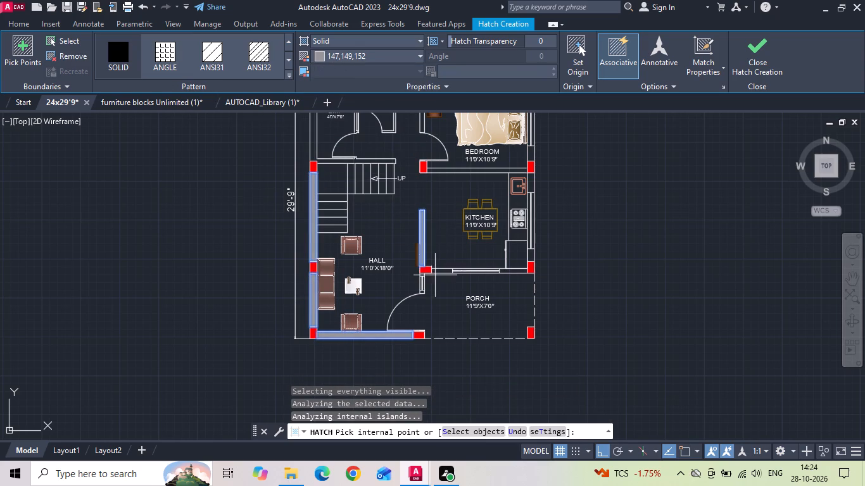
scroll(435, 276, up, 2)
scroll(401, 351, up, 2)
scroll(445, 388, up, 1)
middle_drag(427, 368, 344, 265)
scroll(345, 285, up, 2)
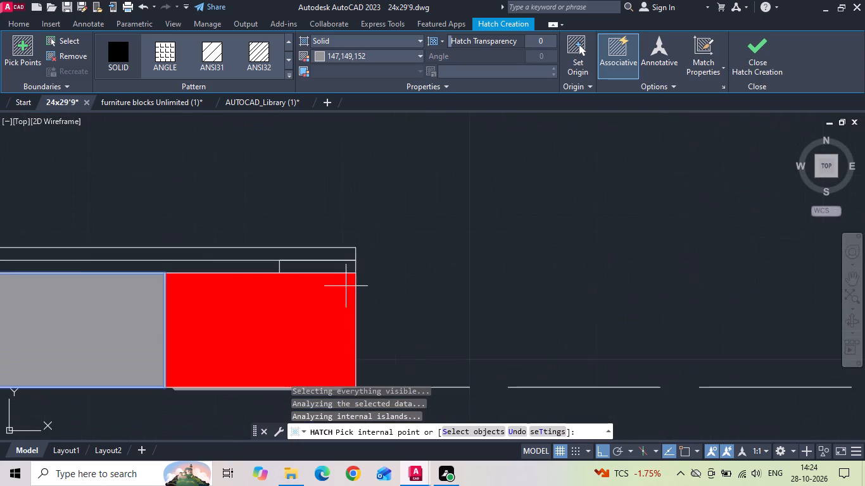
click(335, 267)
scroll(343, 326, down, 3)
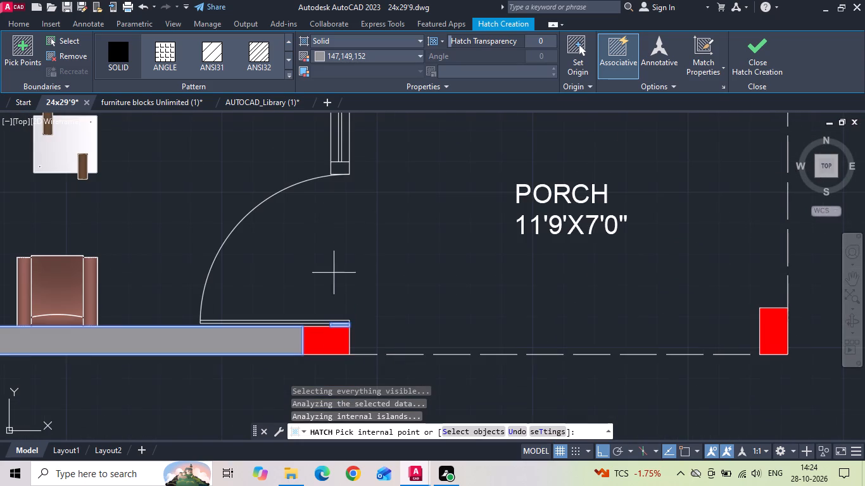
click(336, 171)
middle_drag(338, 192, 310, 332)
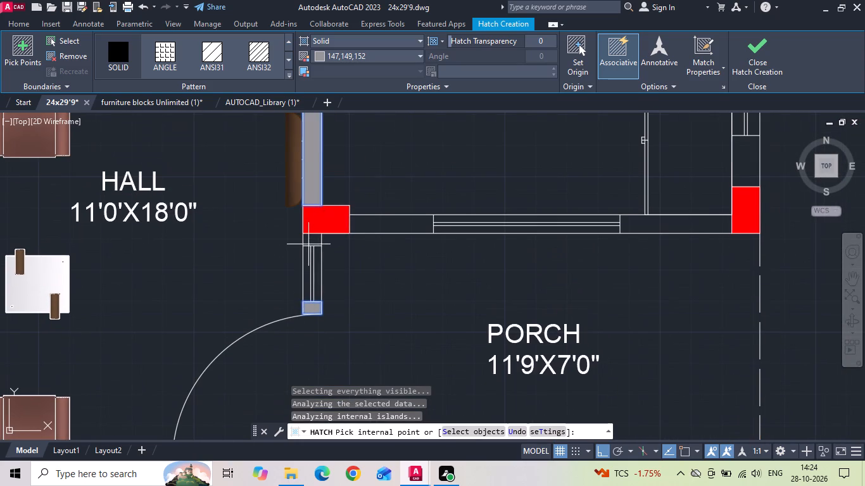
click(309, 240)
click(398, 224)
click(662, 228)
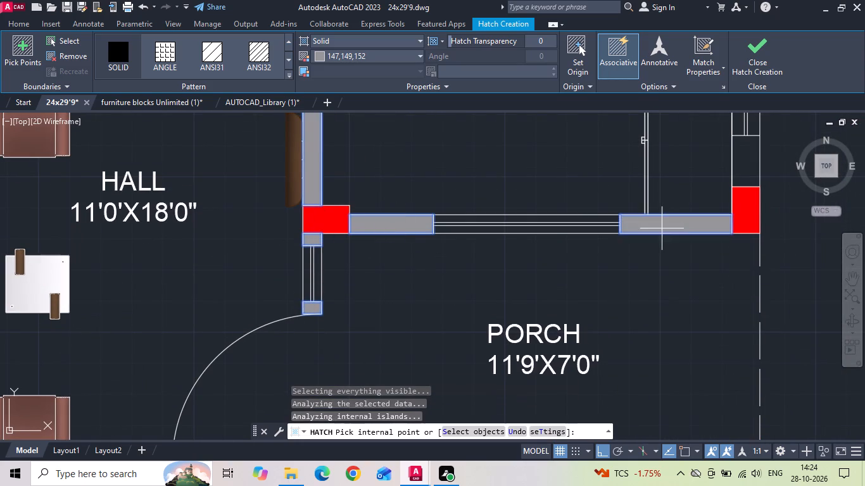
Fill the kitchen outer wall above and below its window, the bedroom-kitchen wall and the bedroom outer wall below its window.
middle_drag(653, 184, 474, 380)
click(566, 360)
middle_drag(515, 196, 513, 321)
click(568, 187)
click(505, 146)
scroll(403, 254, down, 2)
middle_drag(376, 244, 376, 296)
scroll(470, 277, up, 2)
click(457, 237)
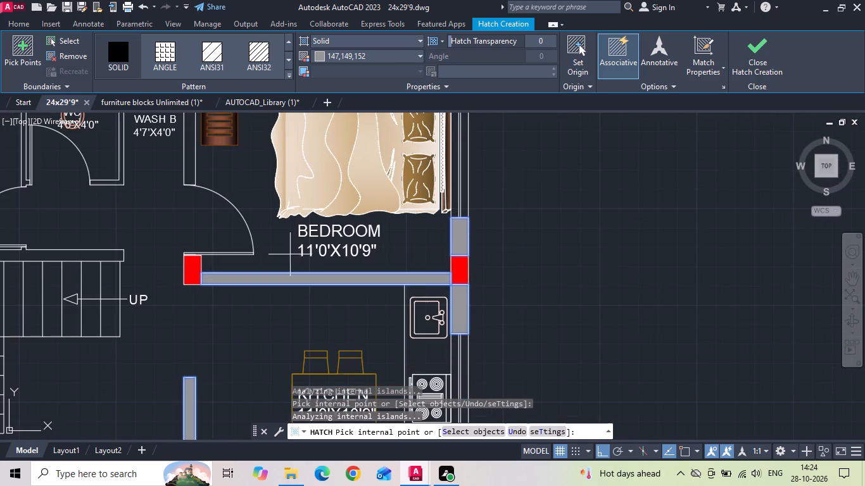
Fill the small wall piece at the bedroom door, the wall between staircase and bath, and the bath-WC partition.
scroll(213, 254, up, 3)
scroll(115, 253, up, 2)
click(107, 261)
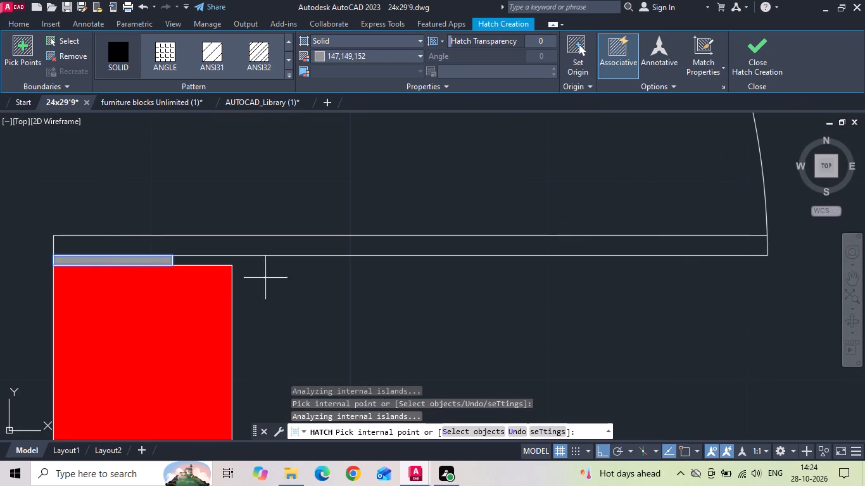
scroll(329, 294, down, 5)
click(161, 307)
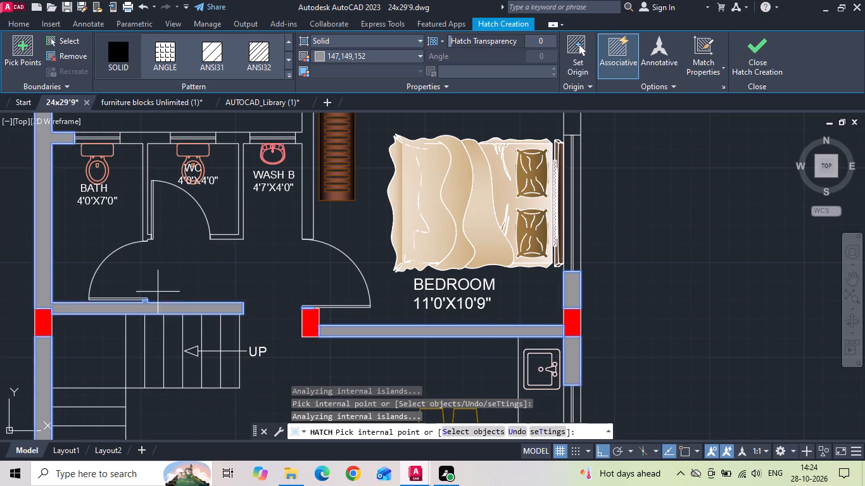
middle_drag(163, 246, 171, 351)
click(155, 242)
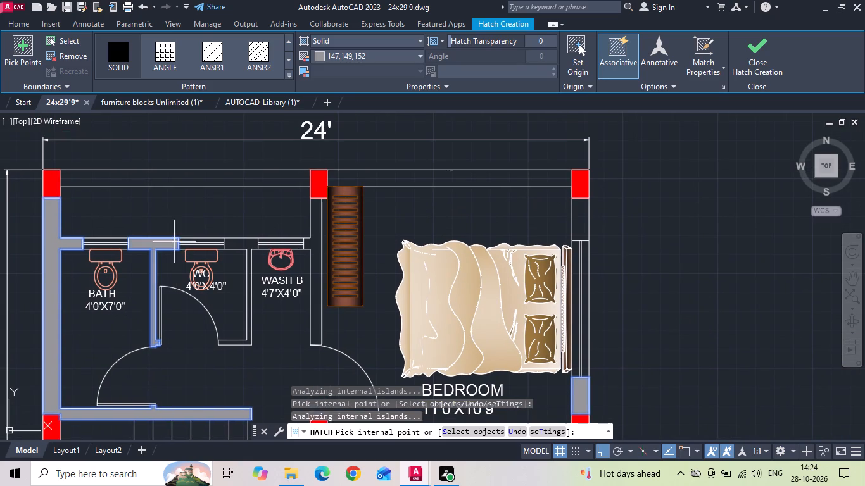
Fill the WC-wash partition, the wash-bedroom wall, the top outer wall and the bedroom outer wall above its window, completing the hatch.
click(252, 244)
click(316, 236)
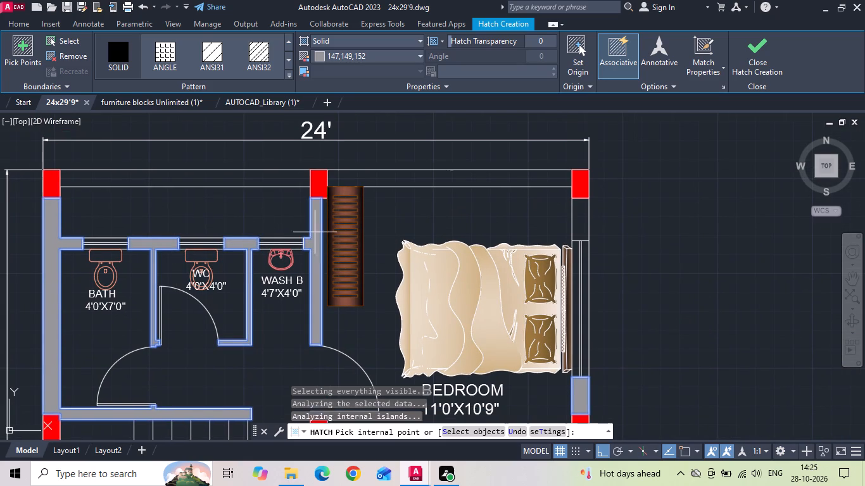
click(286, 175)
click(419, 178)
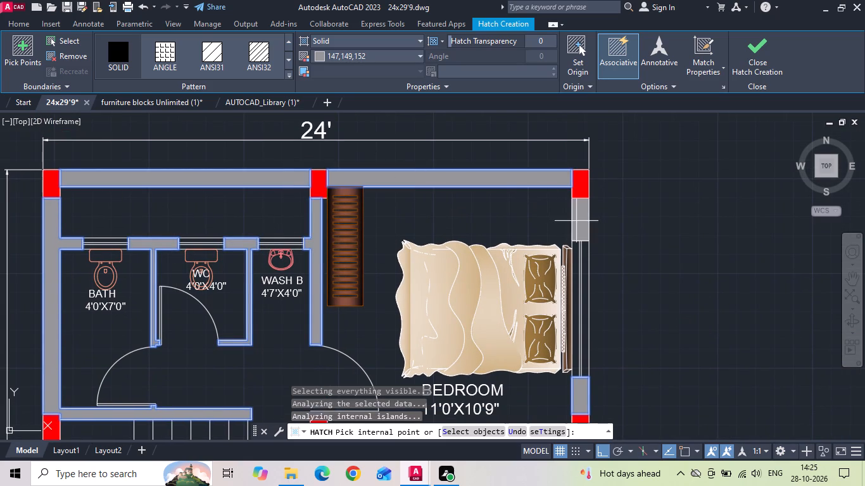
click(578, 221)
scroll(372, 159, down, 3)
scroll(381, 254, up, 3)
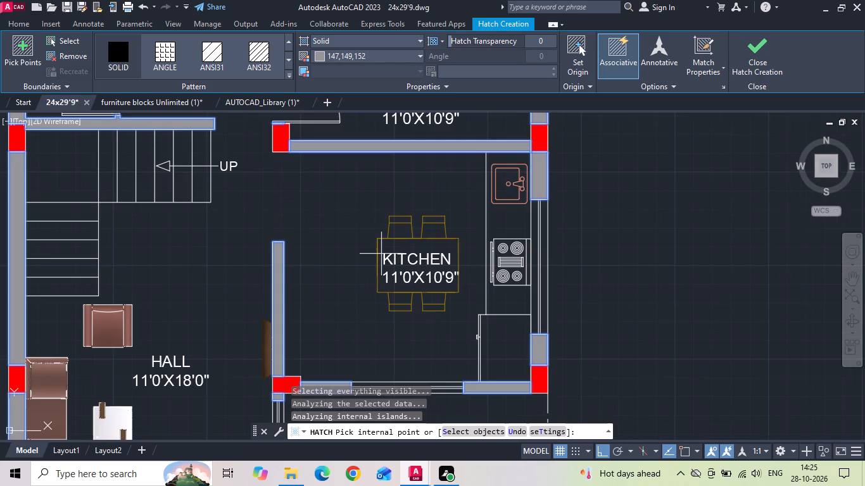
key(space)
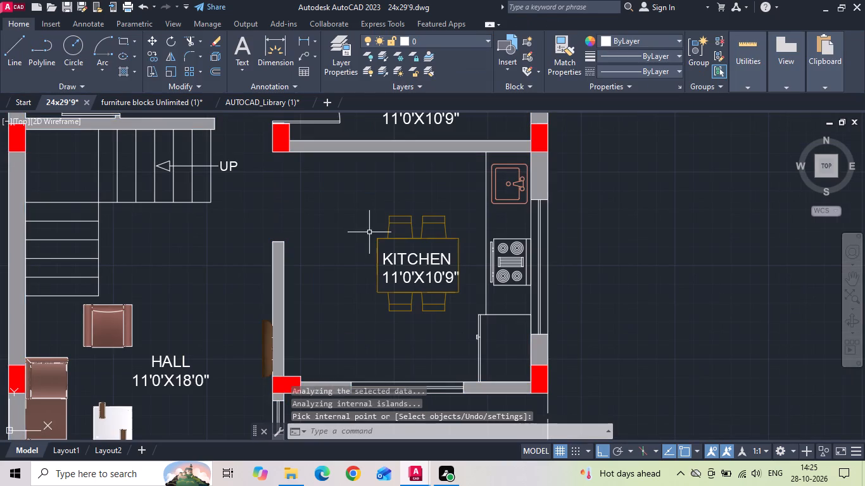
scroll(369, 232, down, 3)
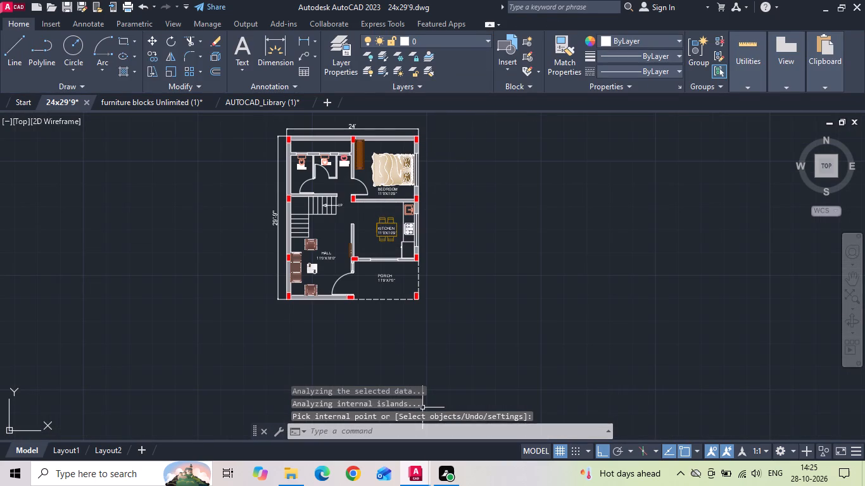
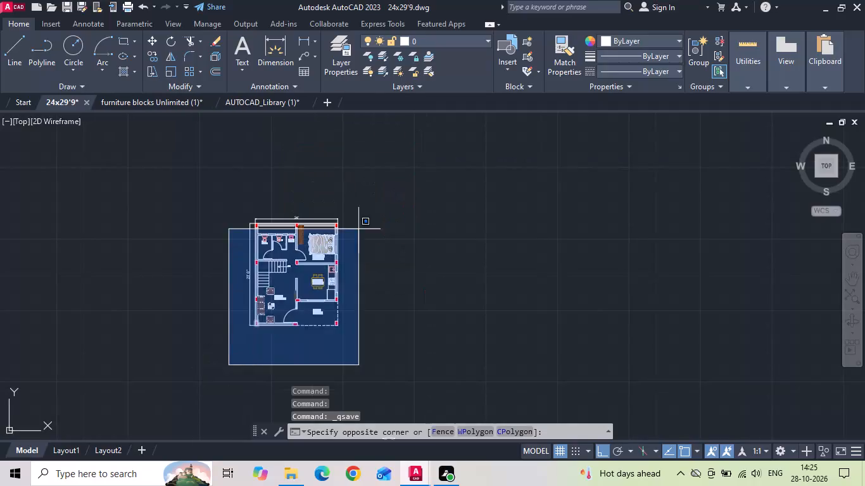
Copy the entire floor plan with its dimensions horizontally about 34' to the right of the original.
click(364, 196)
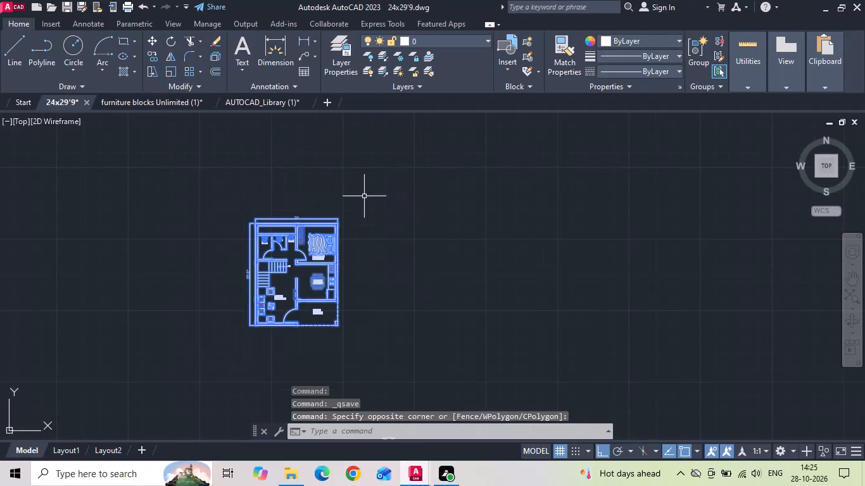
right_click(364, 196)
click(387, 265)
drag(333, 273, 361, 273)
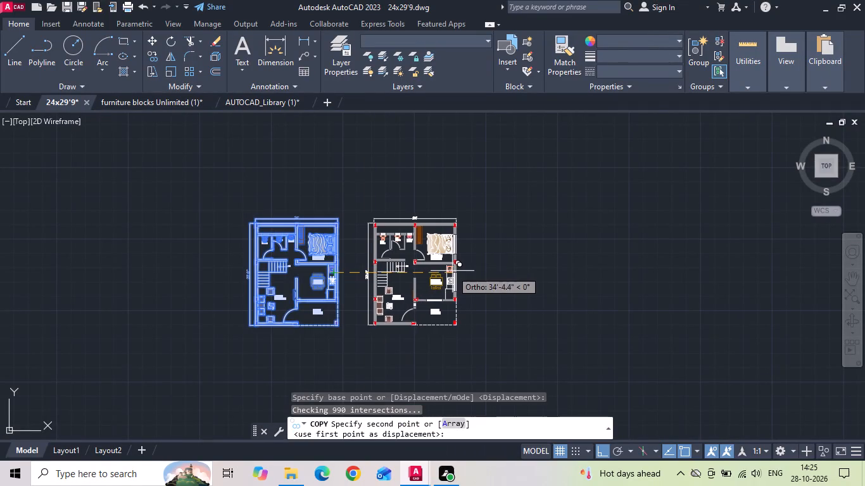
click(455, 271)
key(Escape)
Delete the bed and the brown wardrobe from the bedroom of the copied plan.
scroll(455, 244, up, 2)
click(441, 241)
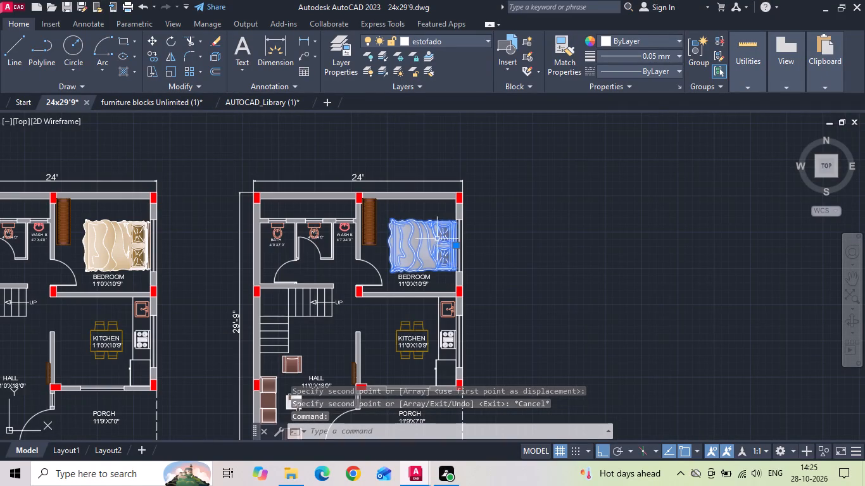
key(Delete)
scroll(380, 229, up, 2)
drag(378, 227, 339, 254)
click(337, 256)
key(Delete)
Delete the washbasin from the wash area of the copied plan.
click(298, 223)
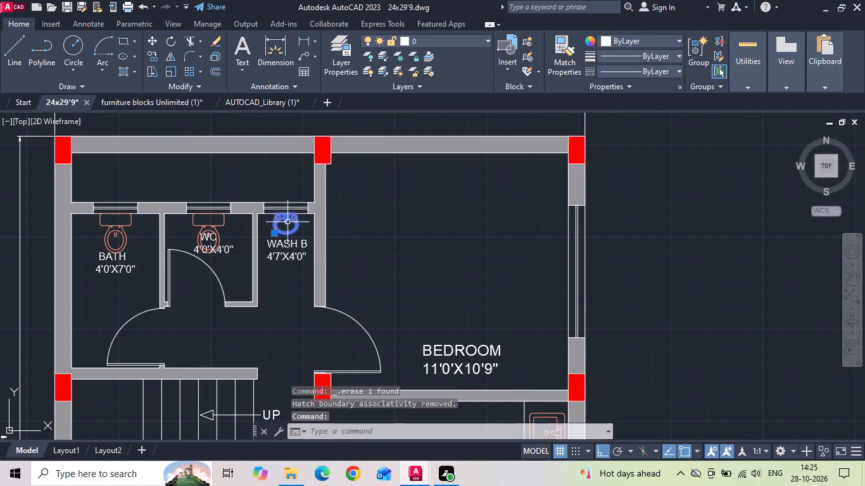
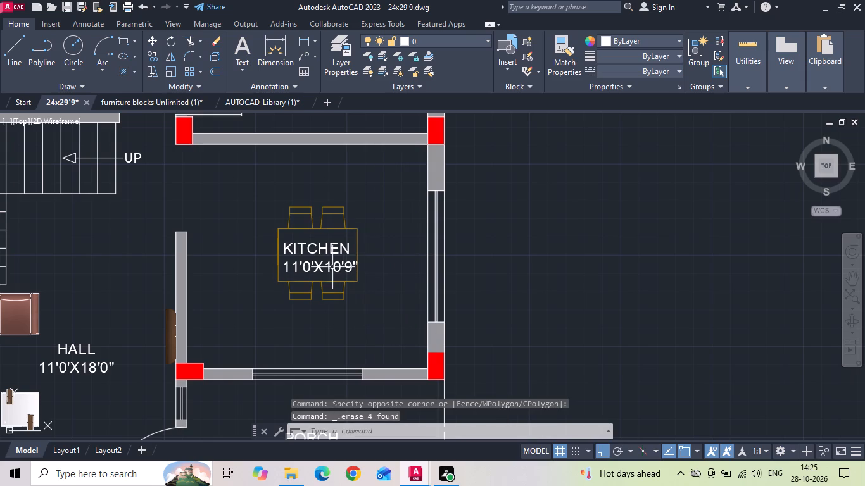
Delete the dining table with its chairs from the kitchen of the copied plan.
click(331, 230)
key(Delete)
Delete the armchairs, sofa, centre table and brown wall unit from the hall of the copied plan.
scroll(422, 187, down, 1)
click(196, 261)
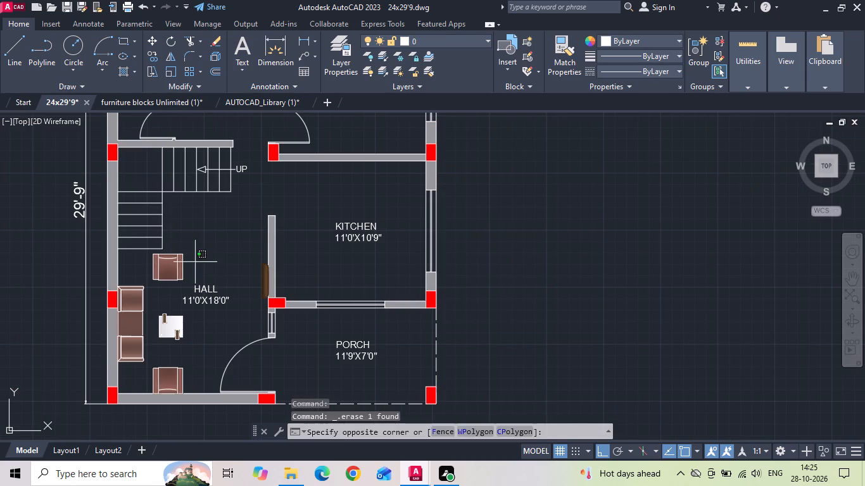
click(171, 267)
key(Delete)
drag(157, 281, 141, 321)
click(132, 371)
key(Delete)
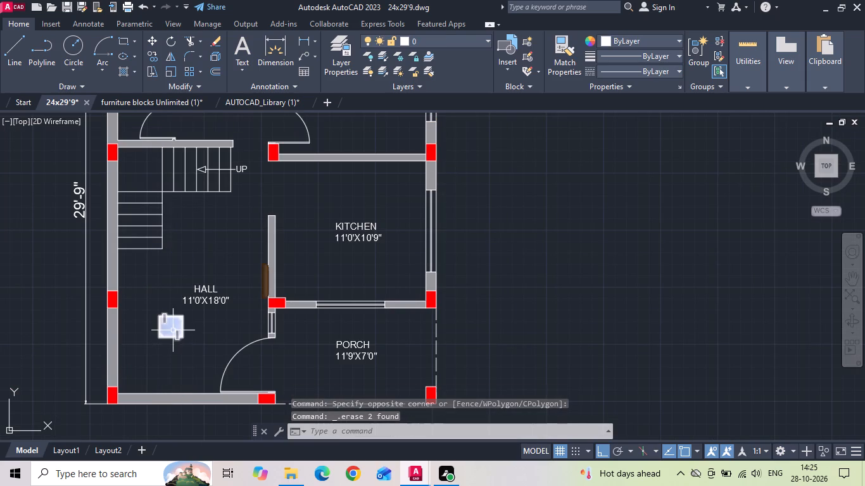
click(173, 330)
key(Delete)
click(265, 287)
key(Delete)
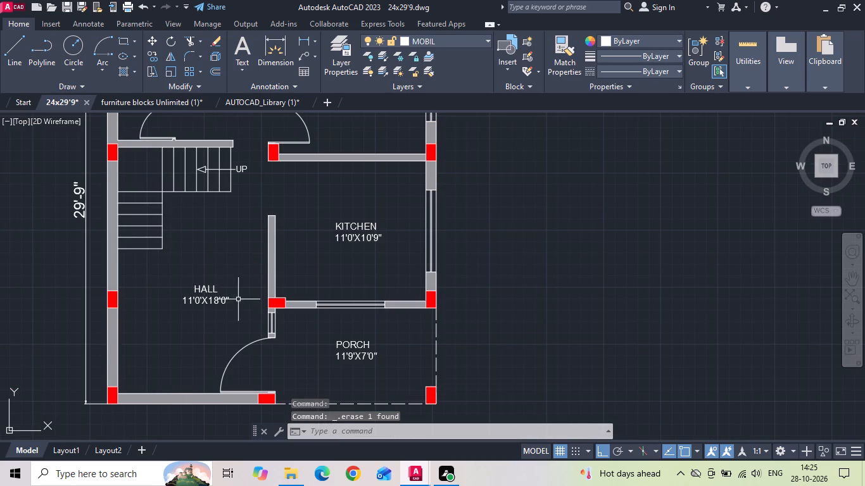
Override the current ISO-25 dimension style with a text height of 5" and keep the override current.
text(D)
key(space)
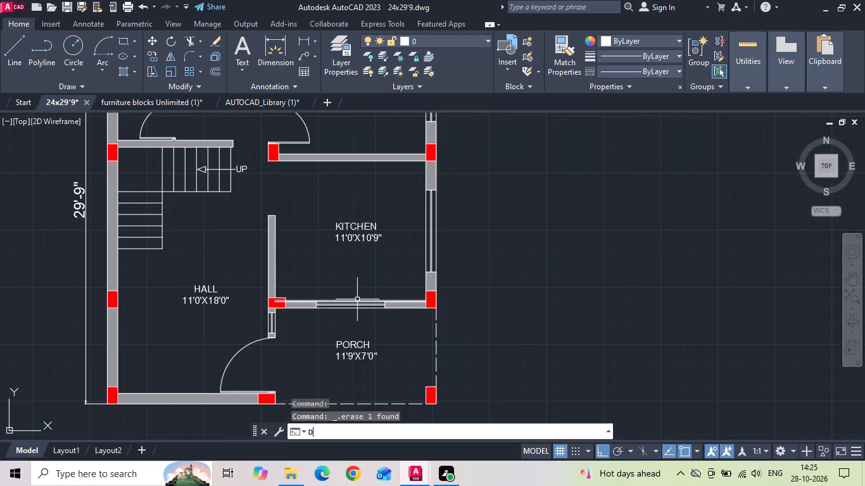
click(542, 225)
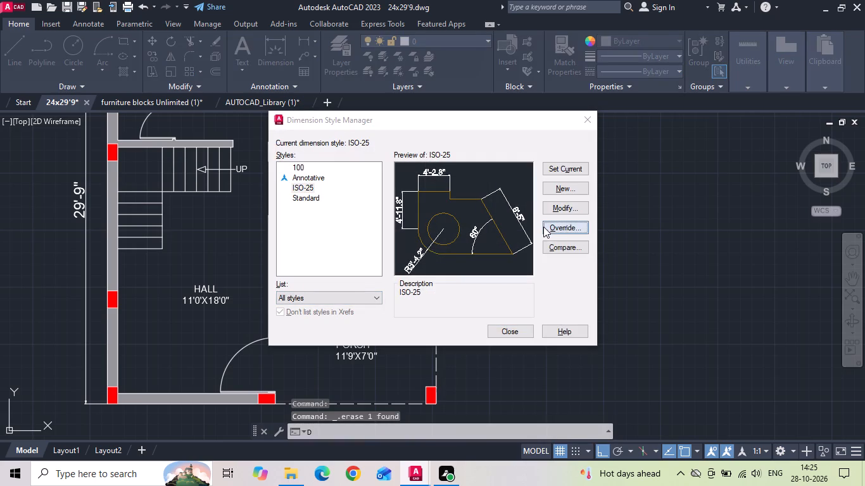
drag(403, 185, 322, 184)
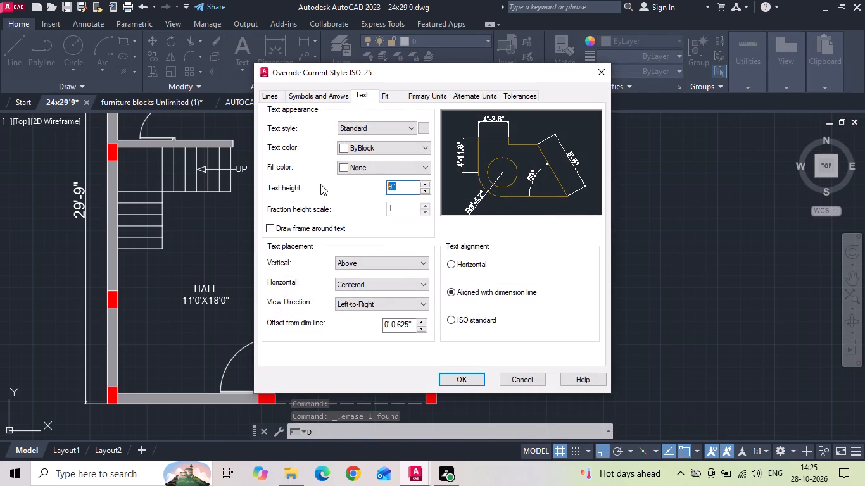
key(BackSpace)
text(5")
key(Return)
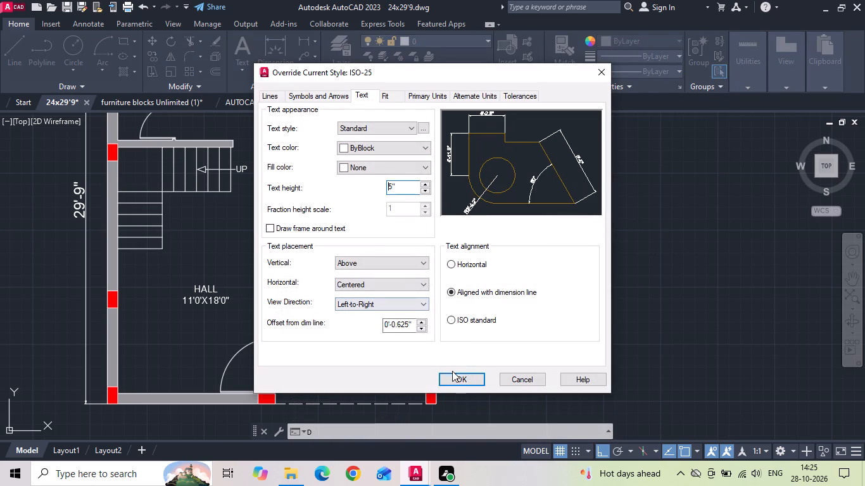
click(457, 379)
click(552, 165)
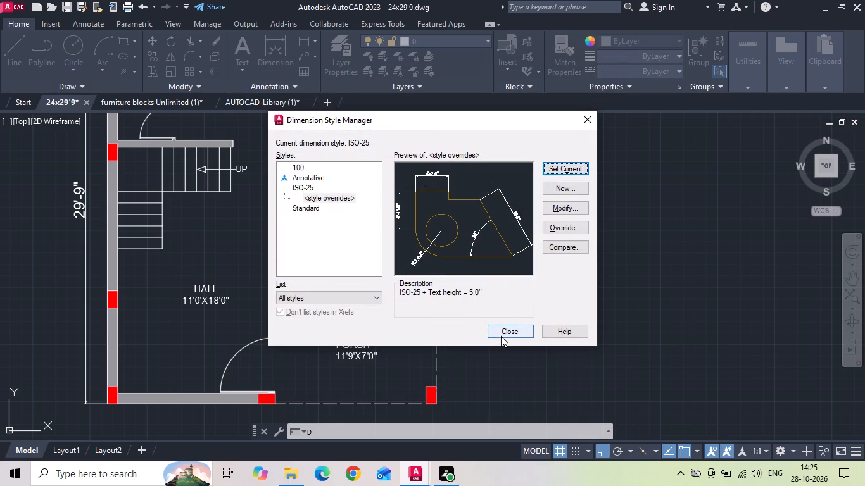
click(500, 329)
Add a vertical linear dimension for the hall's inner length beside its outer side wall in the copied plan.
click(304, 35)
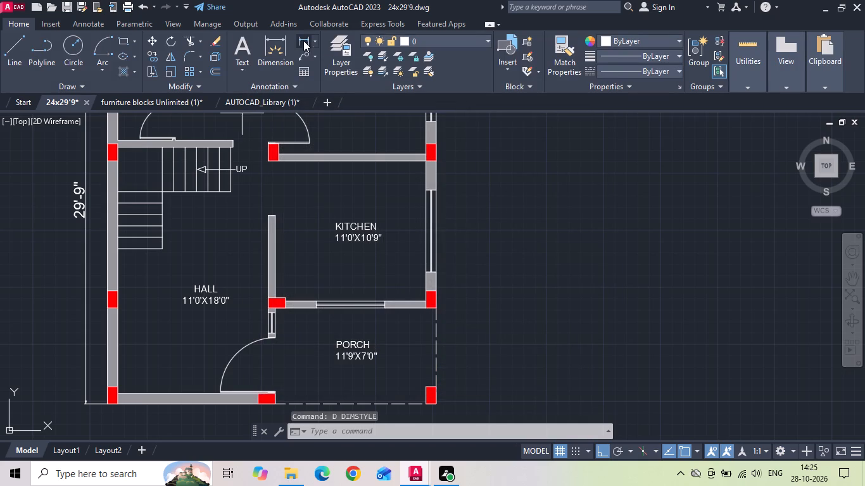
scroll(116, 396, up, 3)
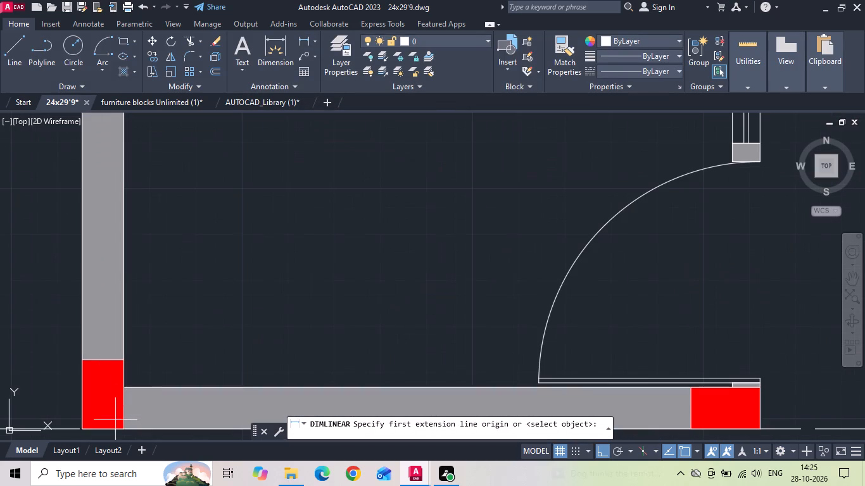
click(122, 385)
scroll(123, 389, down, 3)
scroll(120, 152, up, 2)
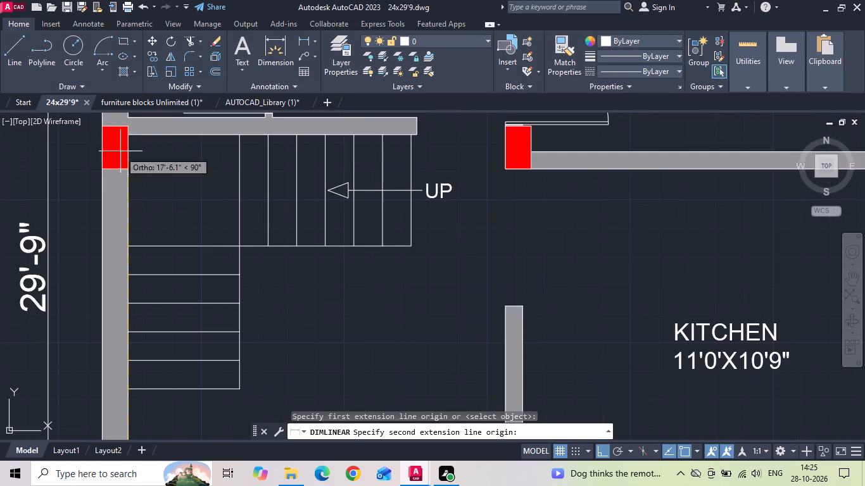
click(132, 134)
scroll(182, 175, down, 2)
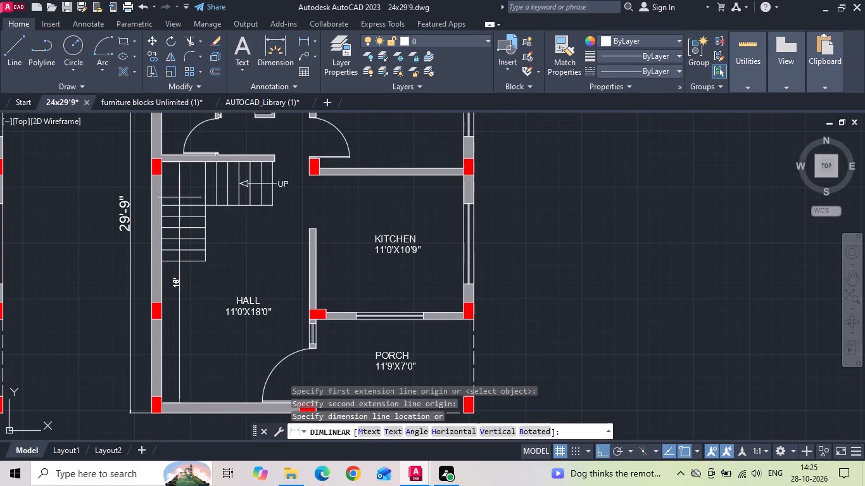
click(172, 248)
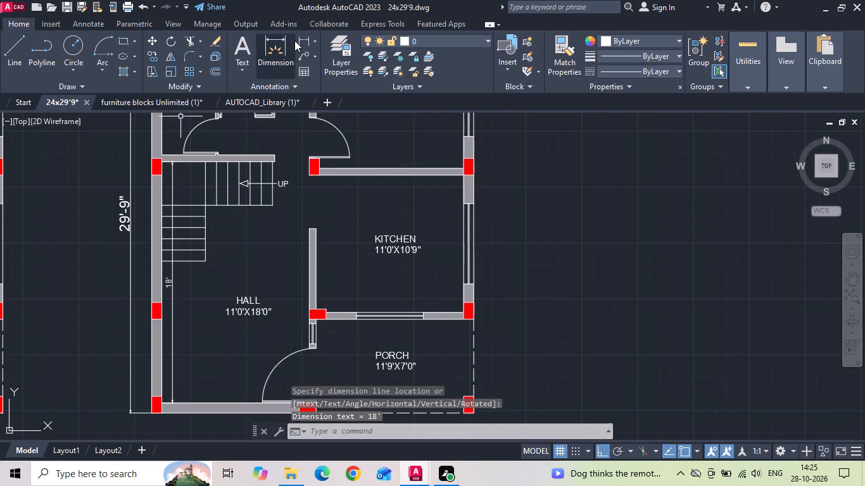
Add a horizontal linear dimension for the hall's inner width just above its bottom wall.
click(298, 37)
scroll(198, 427, up, 2)
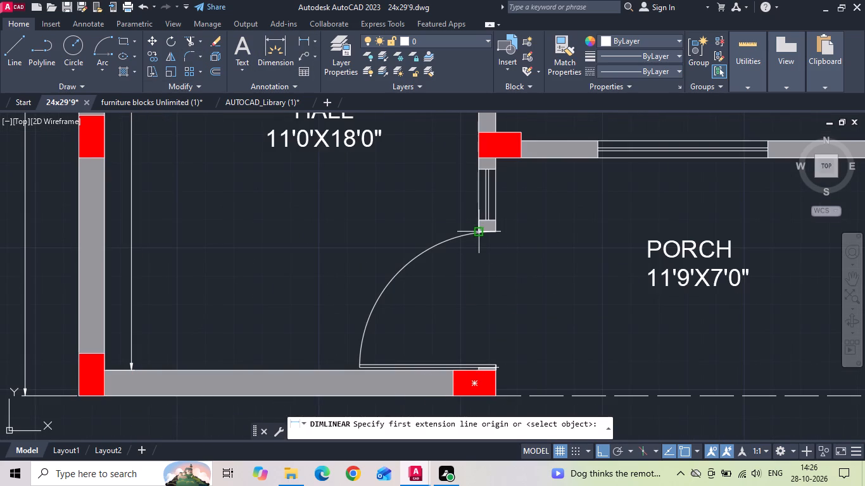
scroll(479, 384, up, 2)
click(475, 352)
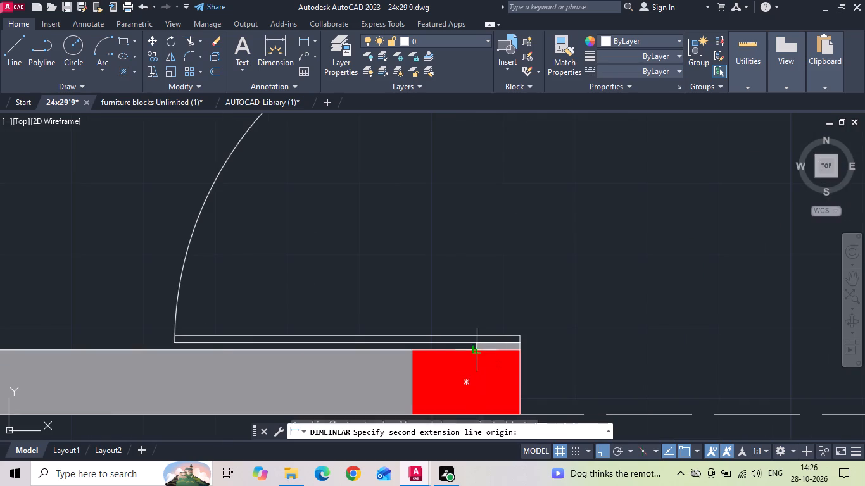
scroll(475, 352, down, 1)
scroll(156, 367, down, 2)
scroll(84, 368, up, 1)
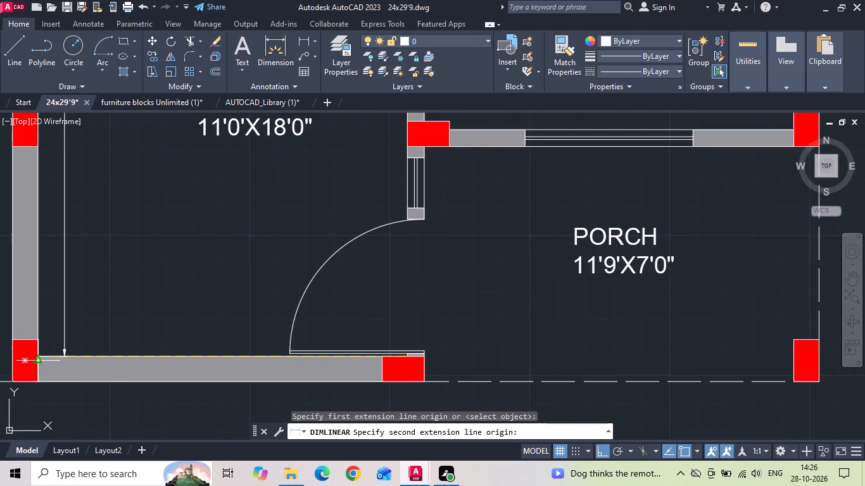
click(37, 354)
click(48, 336)
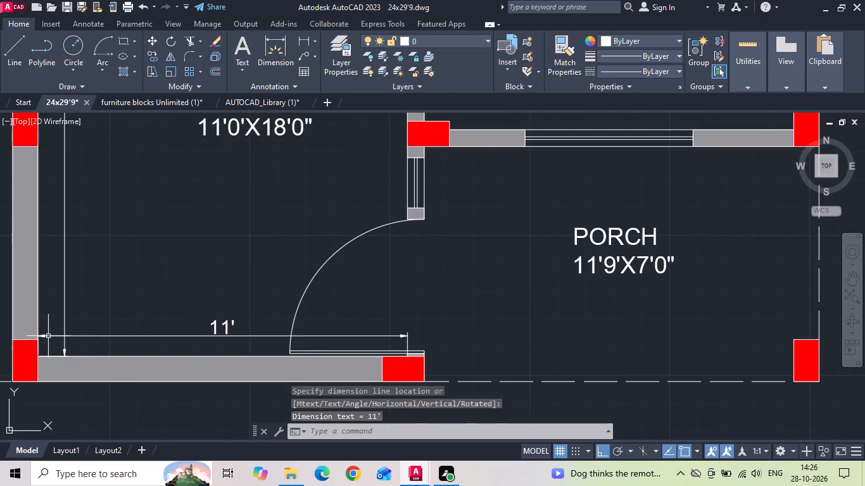
Add a horizontal linear dimension for the porch width just above its dashed front edge.
click(305, 37)
middle_drag(502, 283, 282, 278)
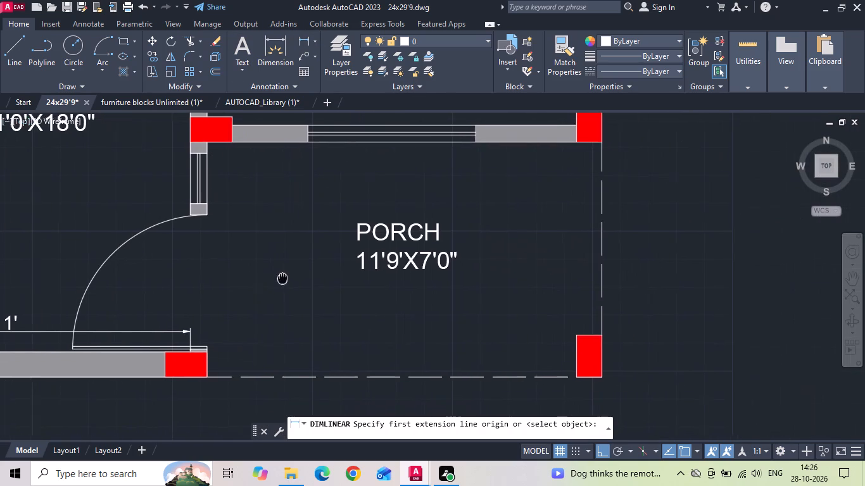
drag(205, 377, 220, 378)
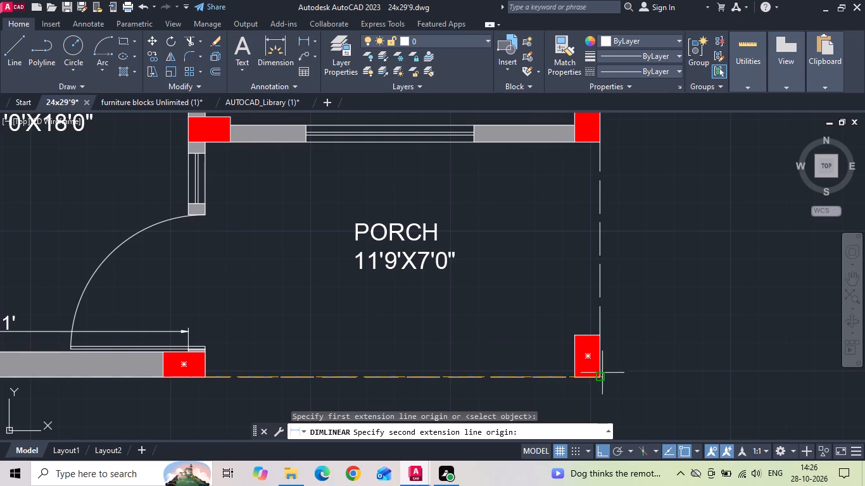
click(603, 375)
click(602, 356)
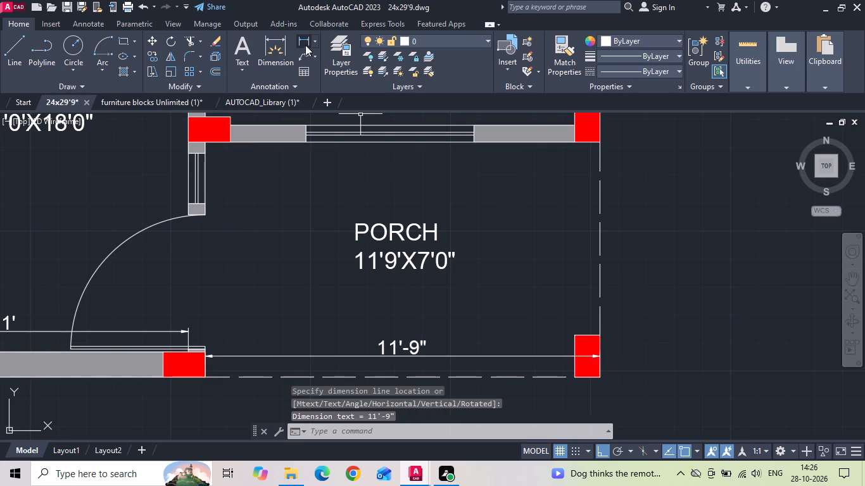
Add a vertical linear dimension for the porch depth just inside its dashed side edge.
click(306, 43)
drag(602, 139, 602, 163)
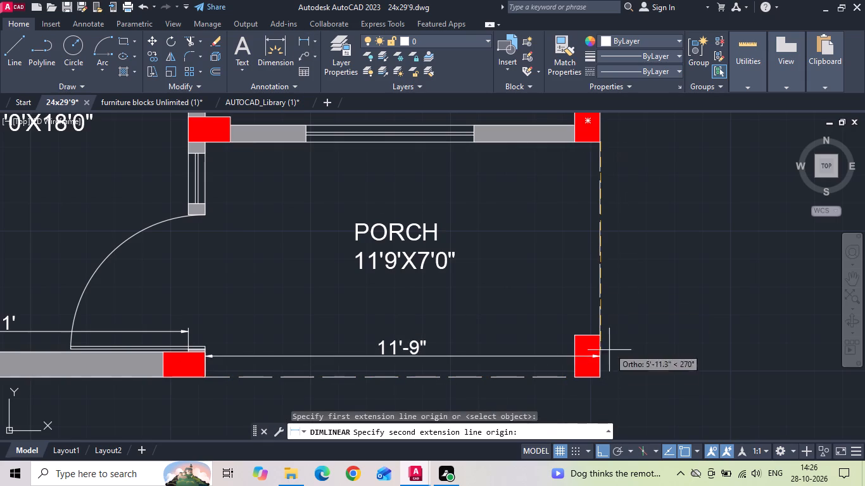
click(599, 375)
click(564, 337)
scroll(511, 373, down, 1)
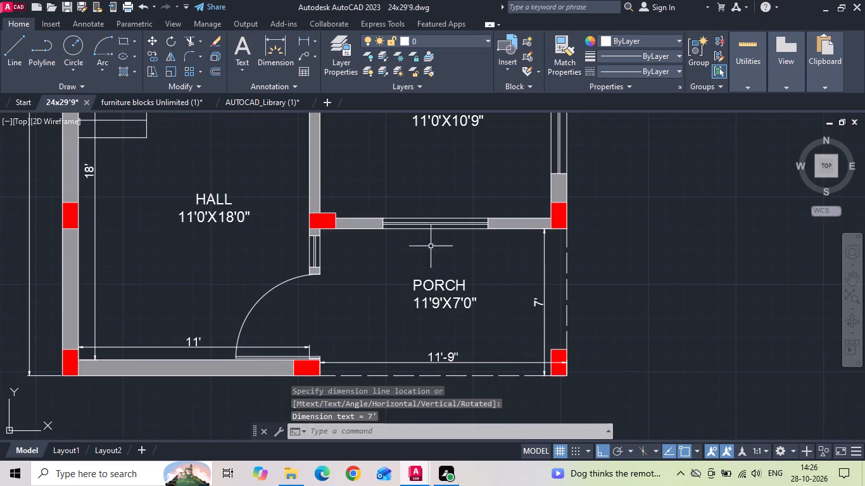
Add a horizontal linear dimension for the kitchen's inner width just above the wall shared with the porch.
click(306, 39)
scroll(327, 196, up, 1)
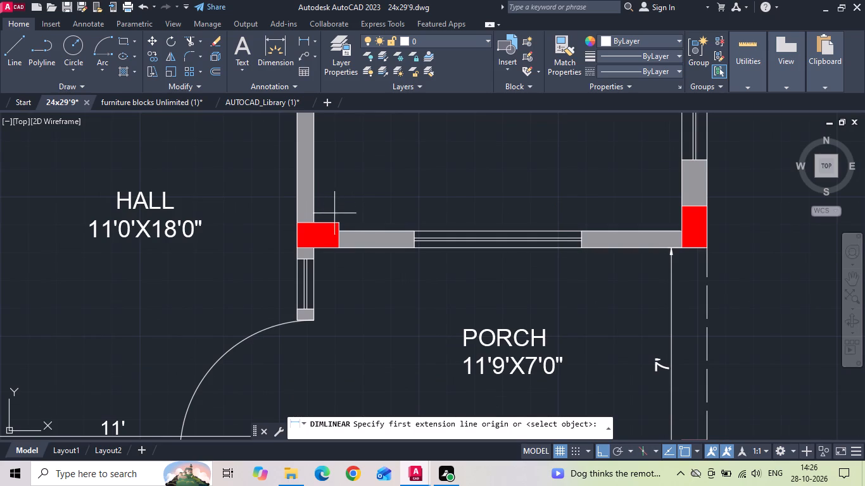
drag(315, 221, 327, 221)
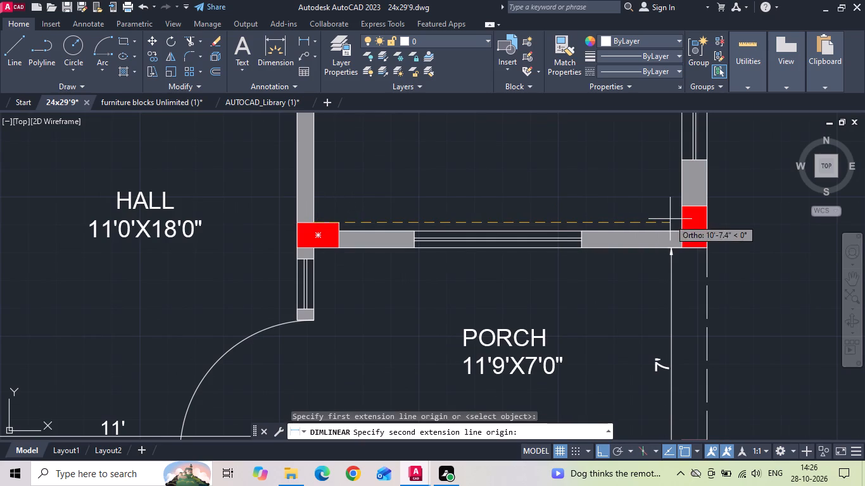
click(681, 223)
click(678, 215)
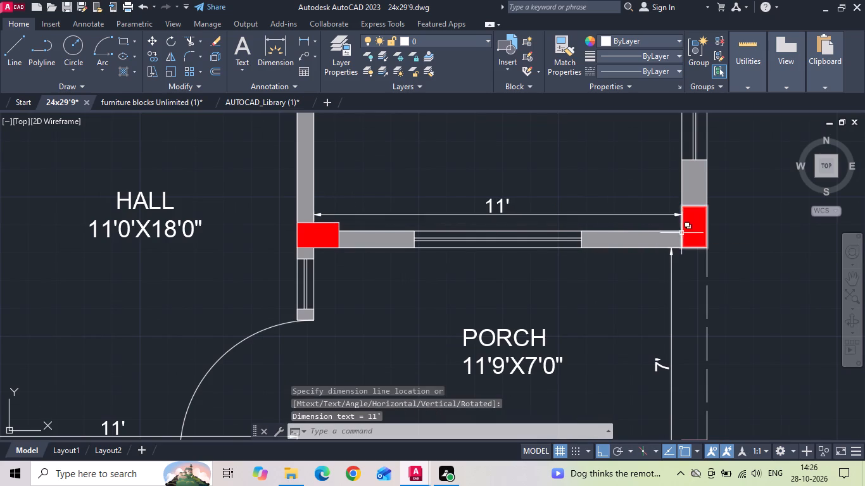
Add a vertical linear dimension for the kitchen's inner depth beside its outer window wall.
key(space)
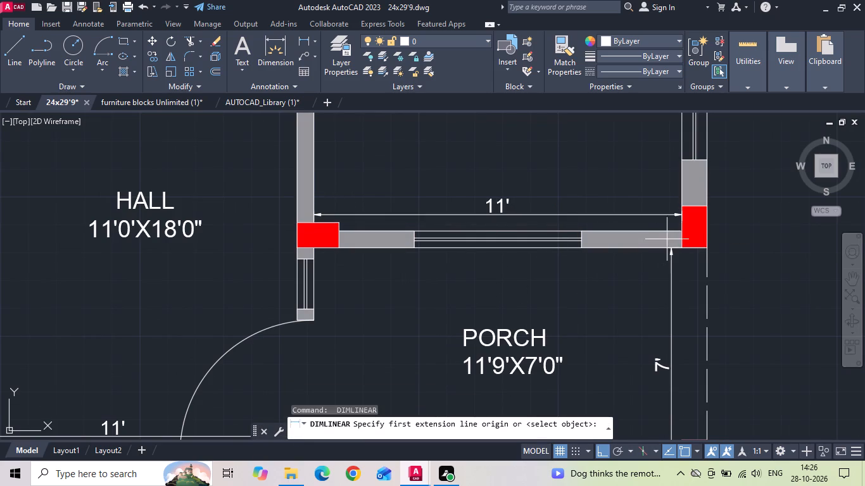
click(680, 228)
scroll(483, 306, down, 2)
scroll(524, 203, down, 1)
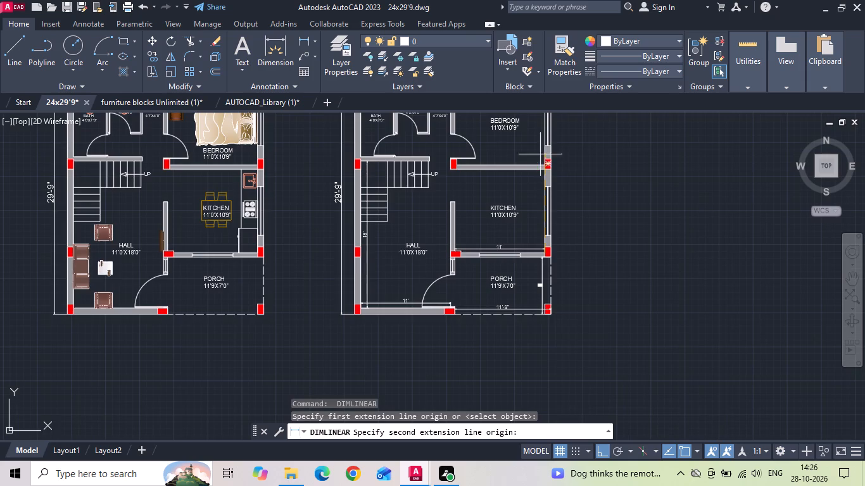
scroll(543, 176, up, 3)
drag(543, 147, 543, 153)
click(534, 204)
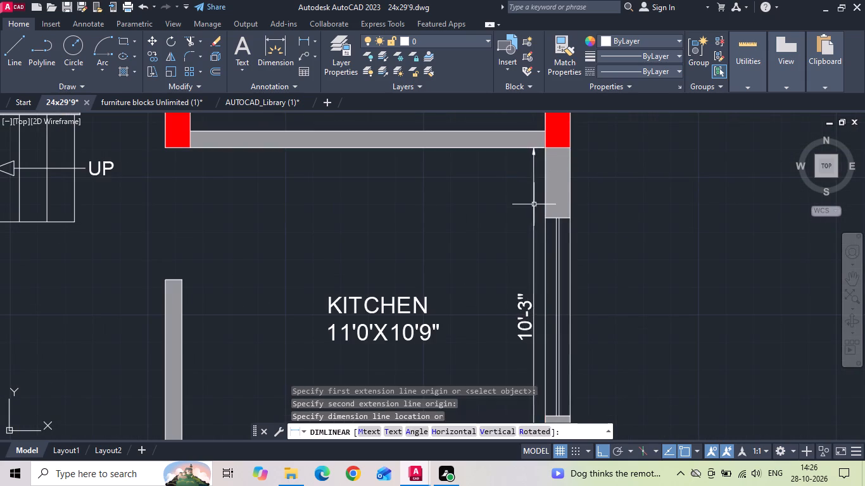
Change the size in the copied plan's kitchen label to 11'0'X10'3".
scroll(456, 247, down, 1)
middle_drag(445, 271, 429, 221)
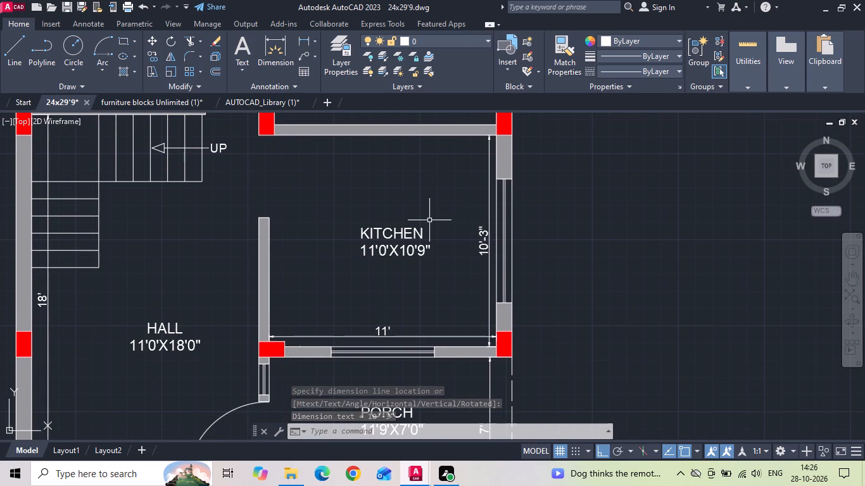
scroll(429, 230, down, 1)
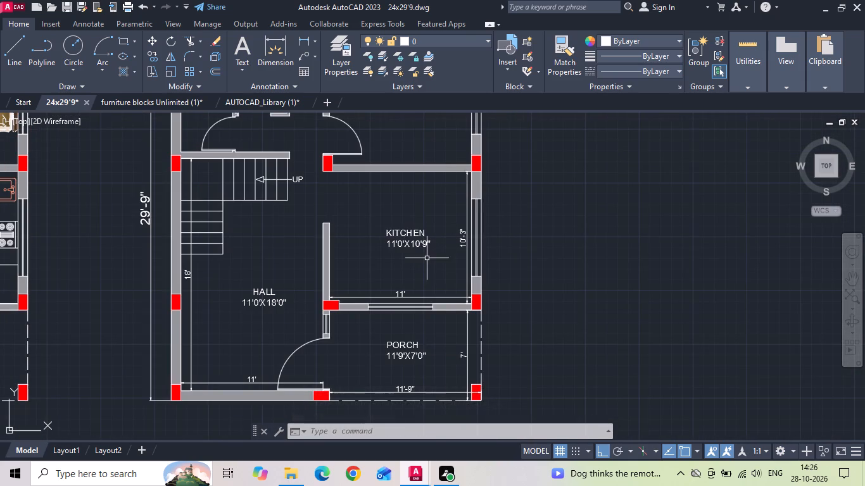
scroll(427, 271, up, 1)
double_click(422, 230)
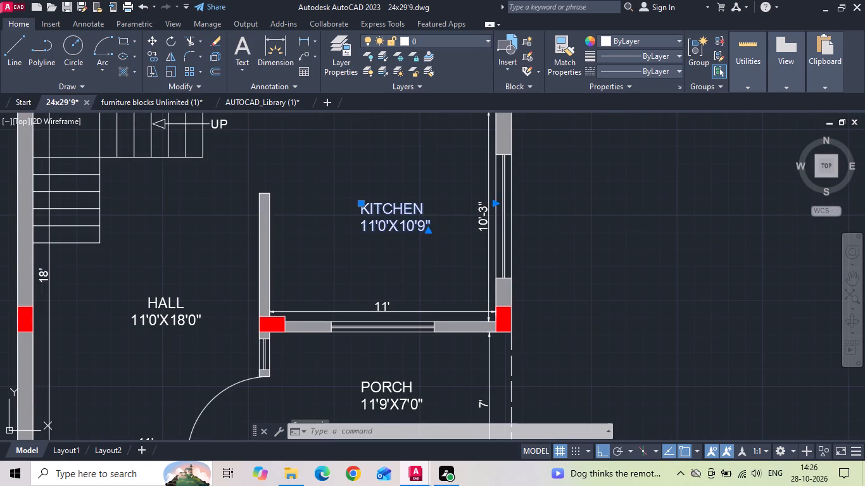
key(BackSpace)
key(3)
click(423, 251)
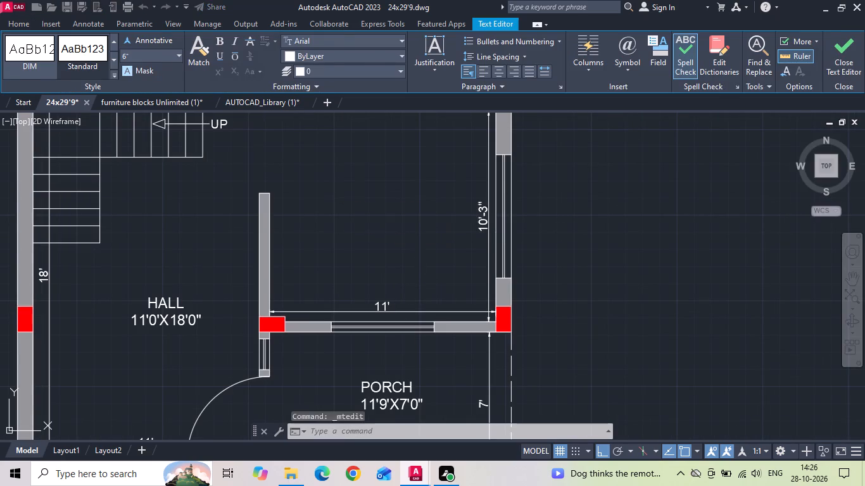
Change the size in the furnished plan's kitchen label to 11'0'X10'3".
scroll(604, 242, down, 2)
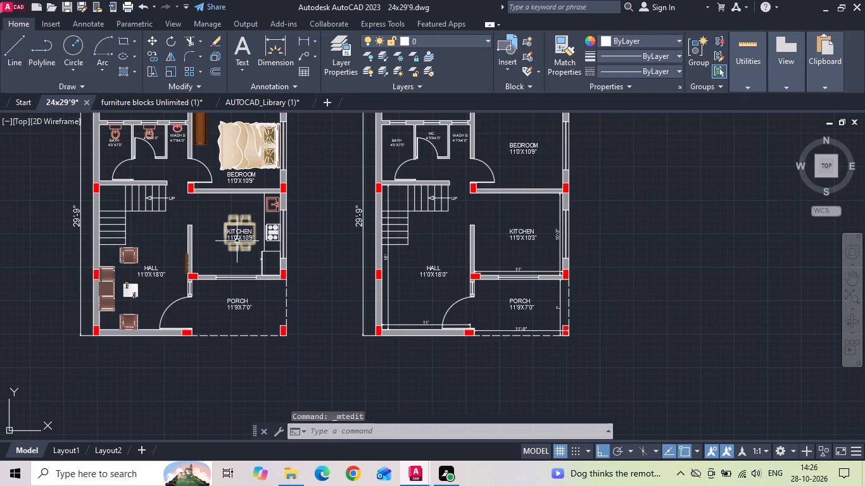
scroll(237, 241, up, 3)
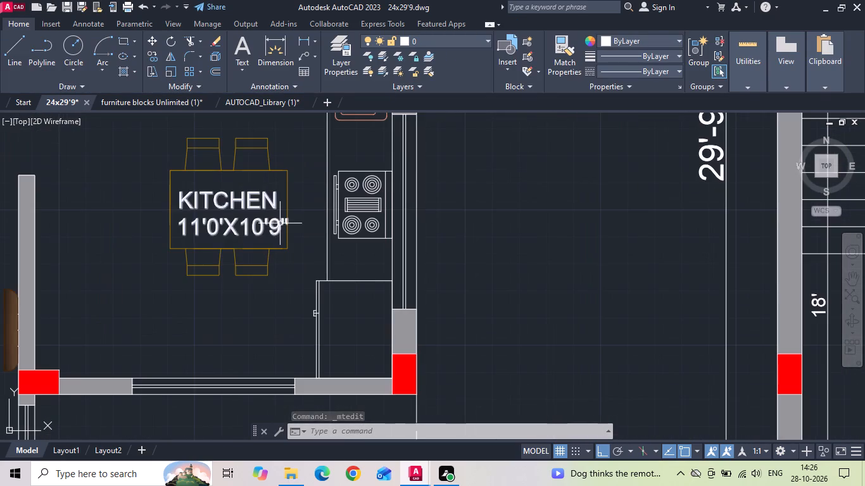
double_click(281, 223)
key(BackSpace)
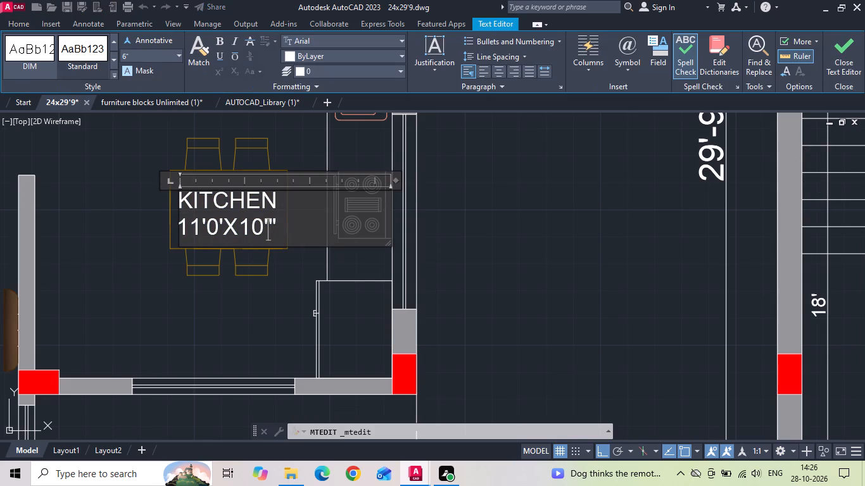
key(3)
click(237, 288)
Add a horizontal linear dimension for the copied plan's bedroom inner width just above the wall shared with the kitchen.
scroll(229, 297, down, 3)
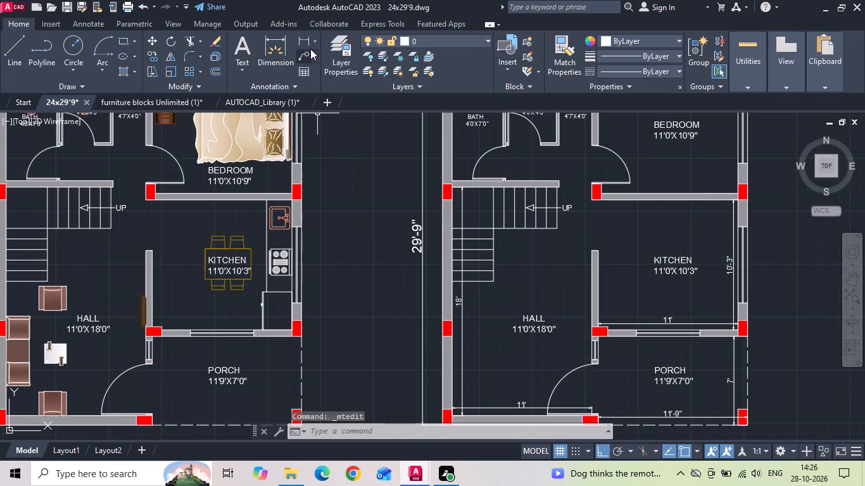
click(307, 42)
middle_drag(559, 247, 325, 361)
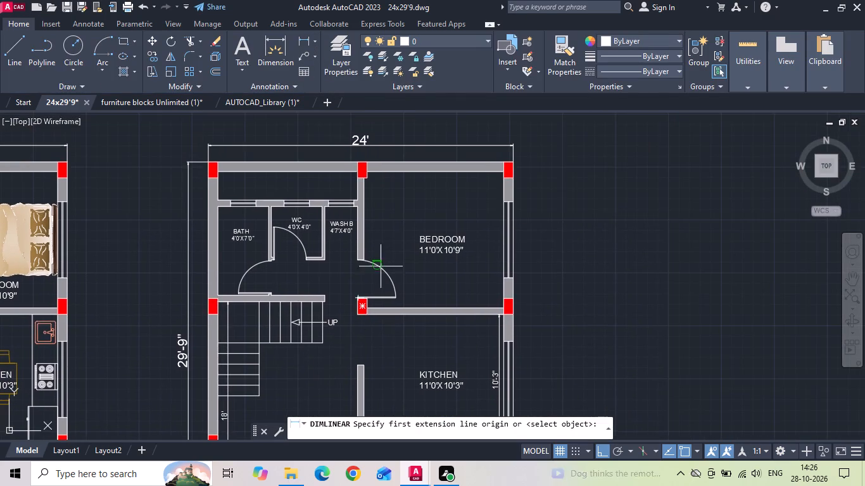
scroll(384, 247, down, 1)
scroll(456, 371, up, 4)
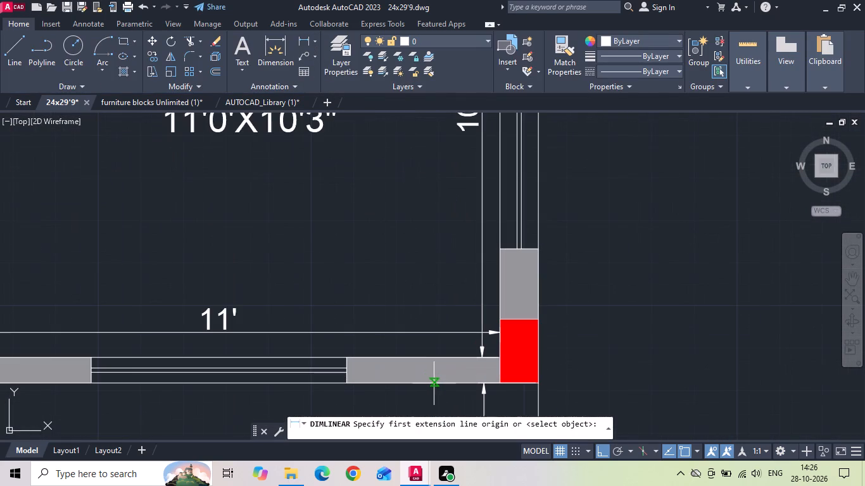
scroll(458, 390, down, 2)
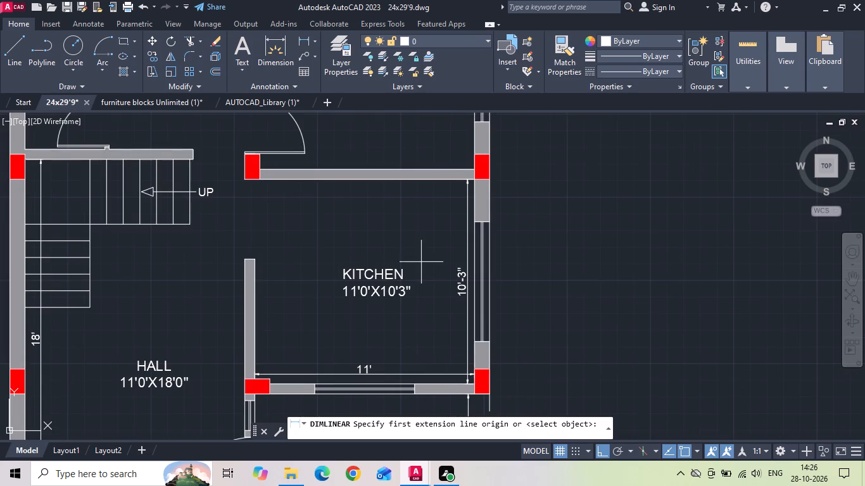
middle_drag(420, 261, 422, 354)
scroll(462, 250, up, 3)
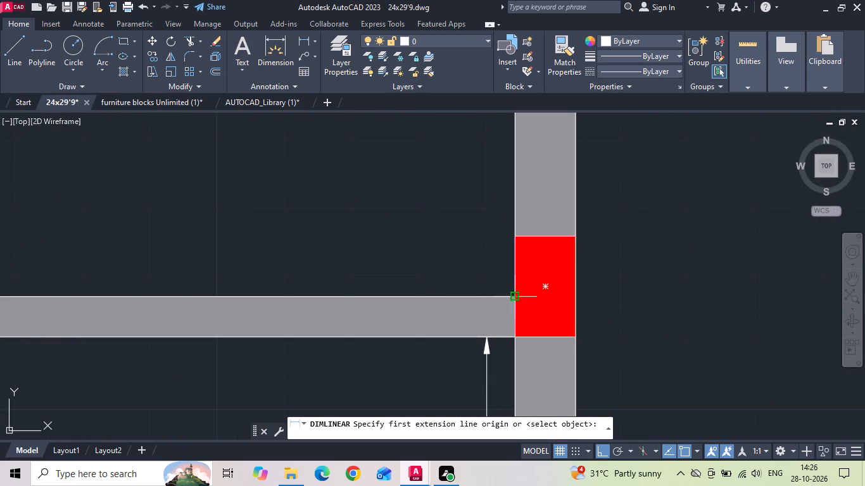
click(514, 294)
scroll(504, 299, down, 1)
middle_drag(274, 309, 341, 313)
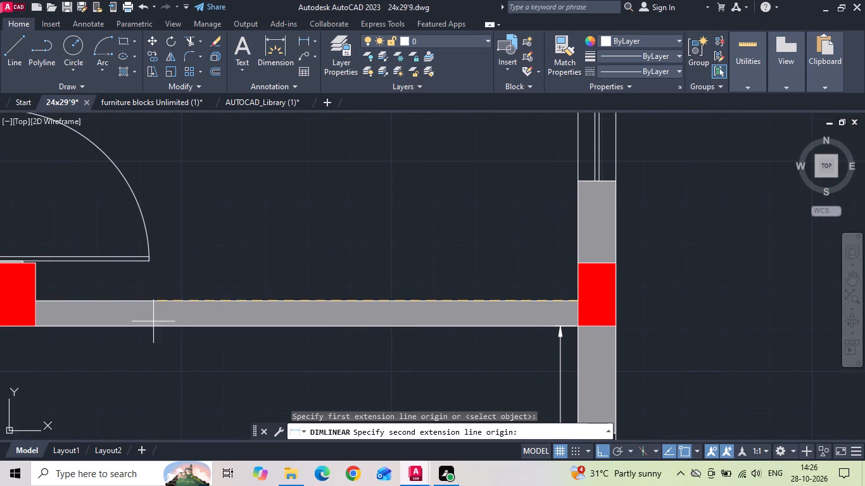
middle_drag(169, 294, 344, 301)
scroll(232, 278, up, 2)
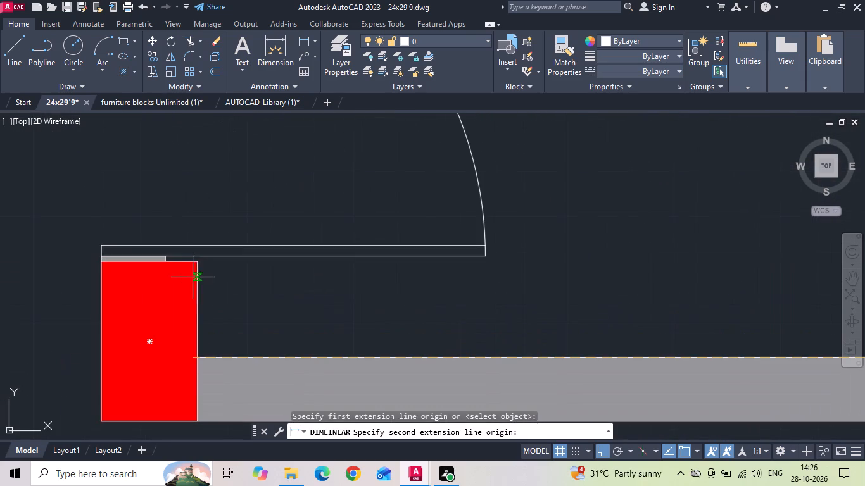
click(165, 261)
scroll(181, 306, down, 1)
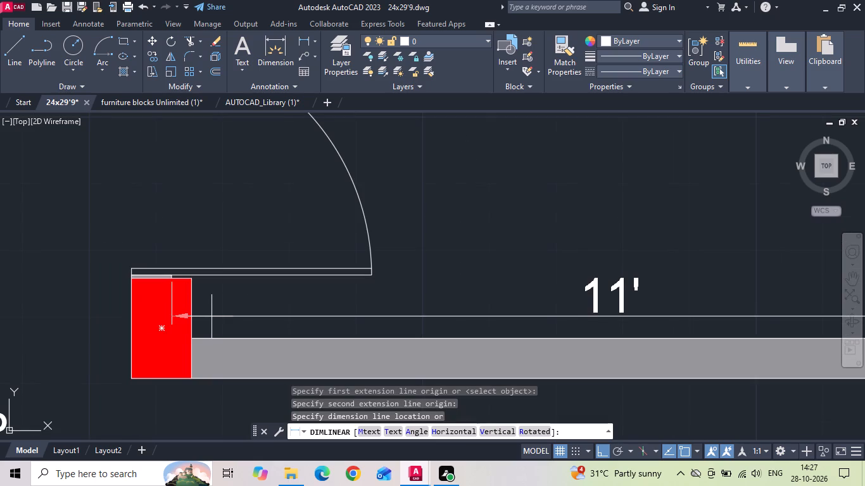
click(212, 316)
Add a vertical linear dimension for the bedroom's inner depth beside its outer window wall.
scroll(213, 320, down, 4)
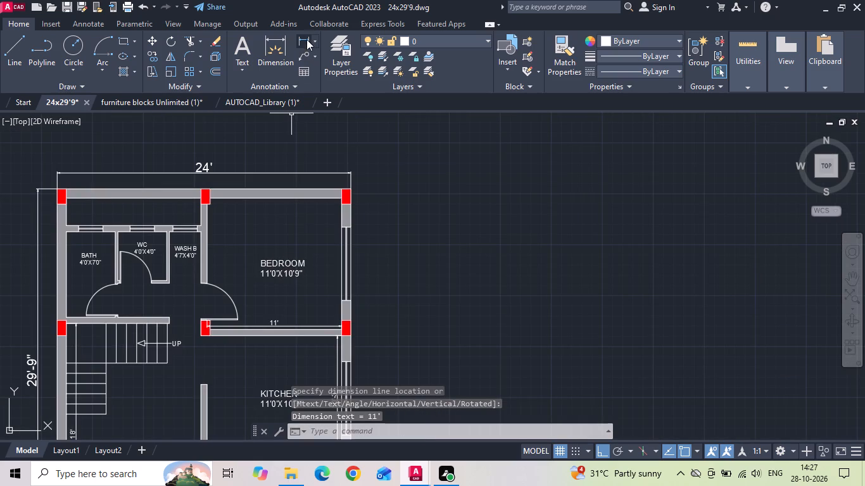
click(306, 39)
scroll(306, 211, up, 2)
click(386, 171)
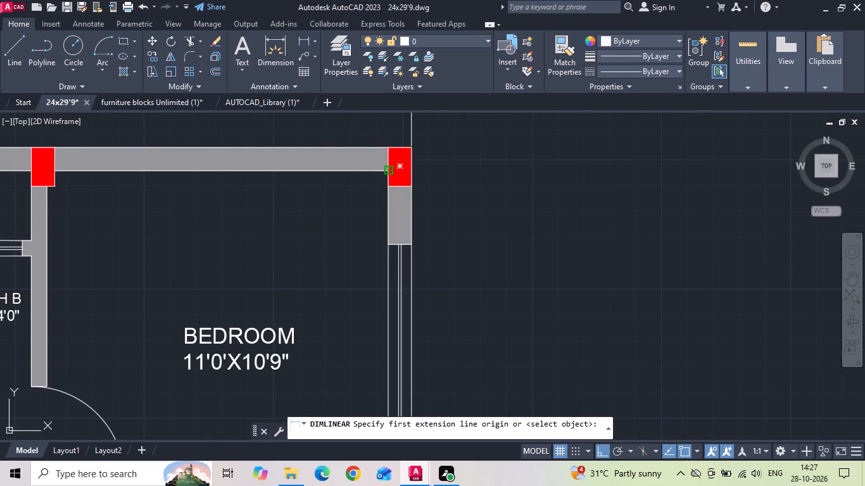
scroll(388, 181, down, 1)
scroll(386, 402, up, 2)
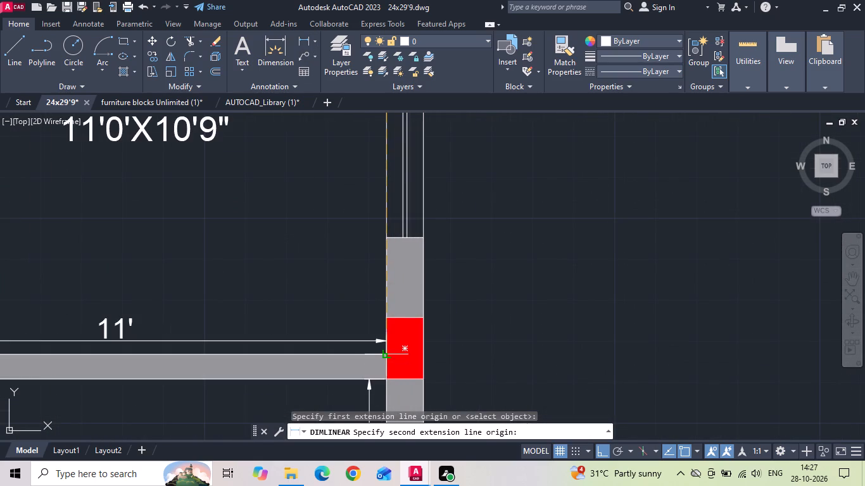
click(385, 354)
click(368, 308)
scroll(369, 313, down, 1)
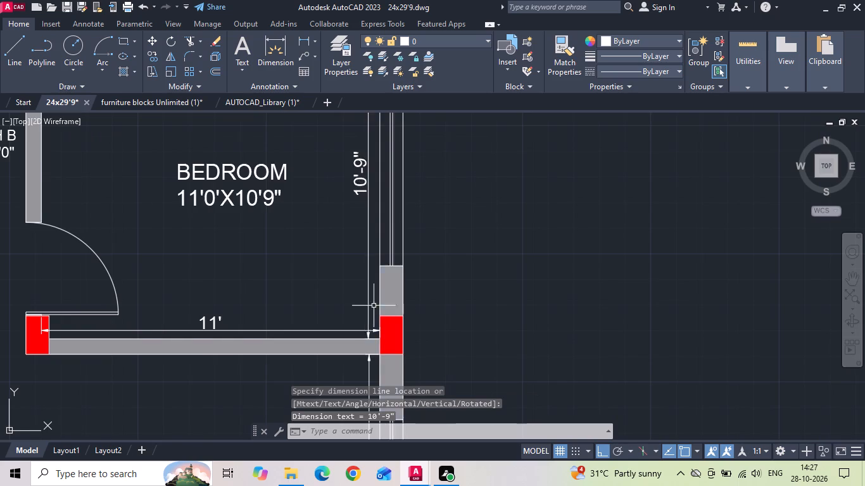
Add a vertical linear dimension for the bath's inner depth just inside its outer side wall.
scroll(394, 308, down, 1)
middle_drag(263, 225, 393, 242)
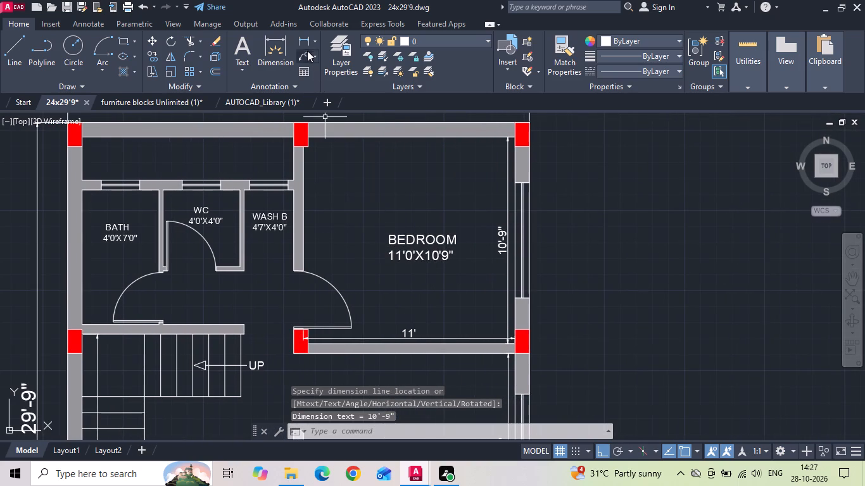
click(306, 37)
scroll(87, 201, up, 2)
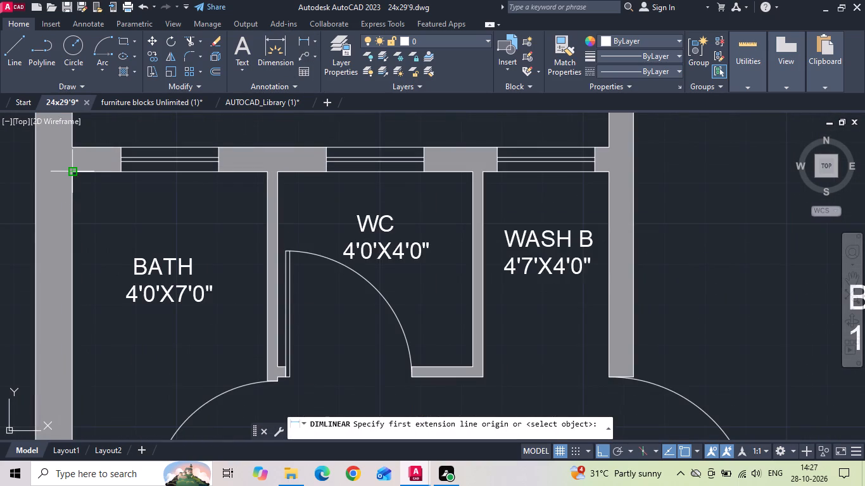
click(74, 173)
scroll(78, 178, down, 1)
click(74, 386)
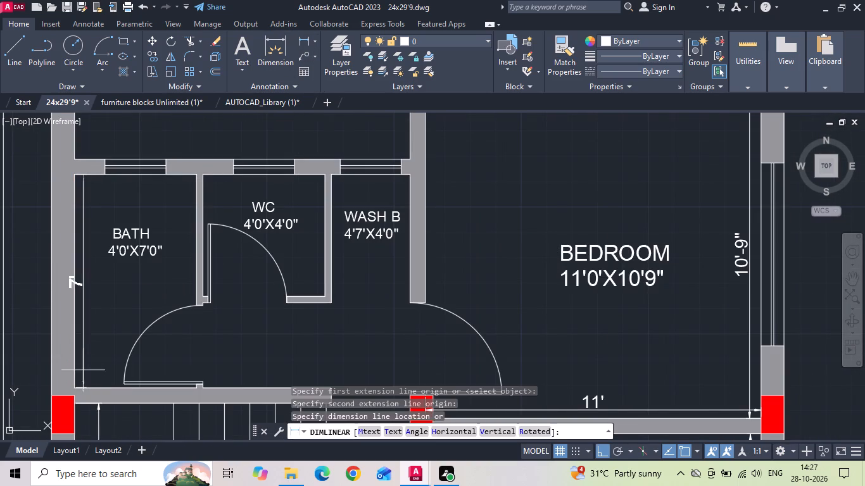
click(95, 353)
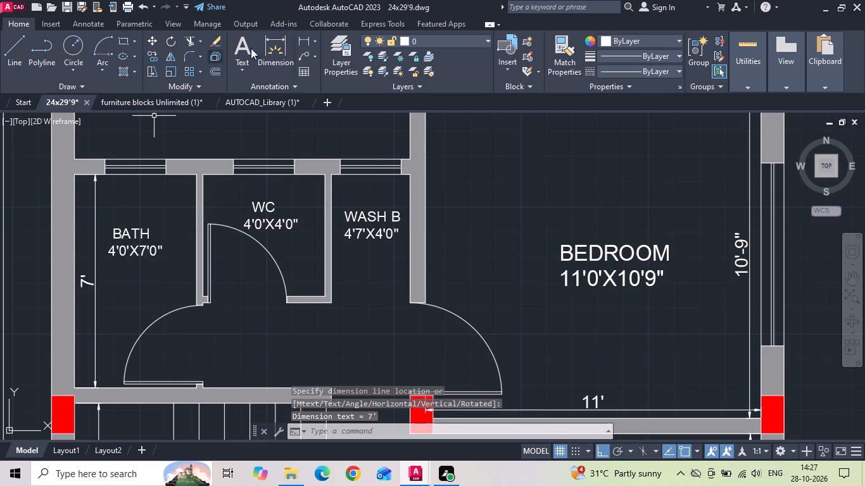
Add a horizontal linear dimension for the bath's inner width just below its window wall.
click(301, 38)
click(76, 174)
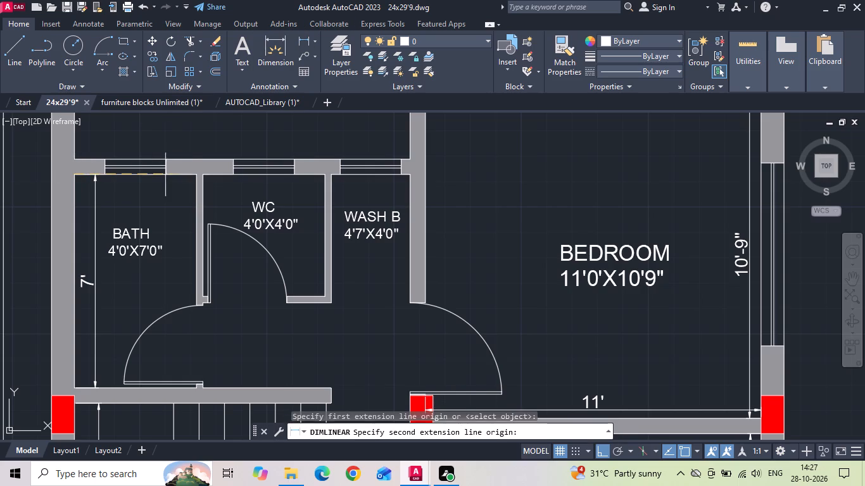
click(196, 177)
click(180, 194)
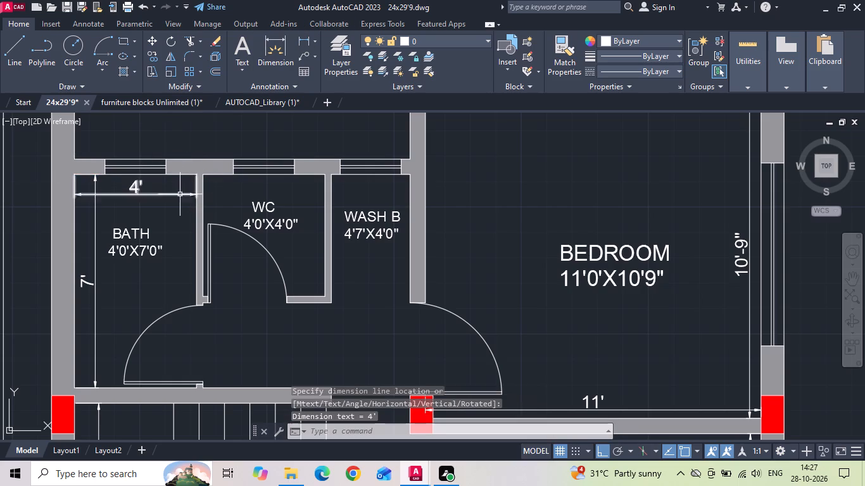
Add a vertical linear dimension for the WC's inner depth beside the wall shared with the wash area.
click(304, 39)
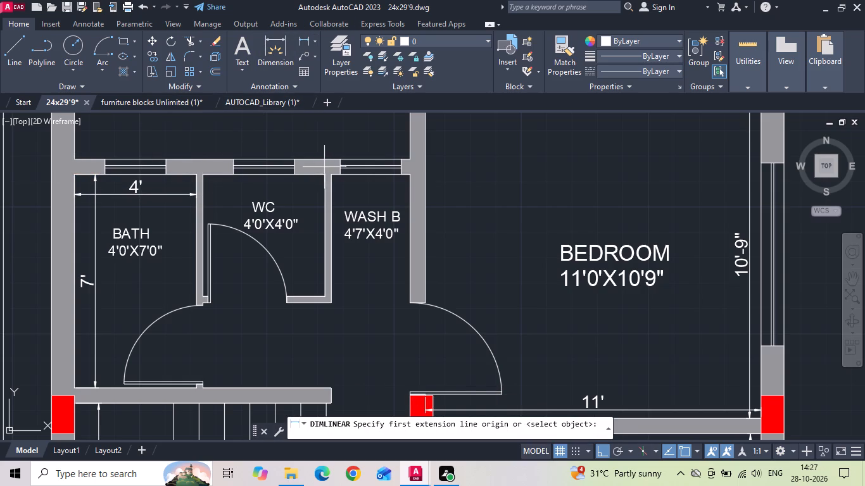
drag(322, 175, 320, 192)
click(324, 299)
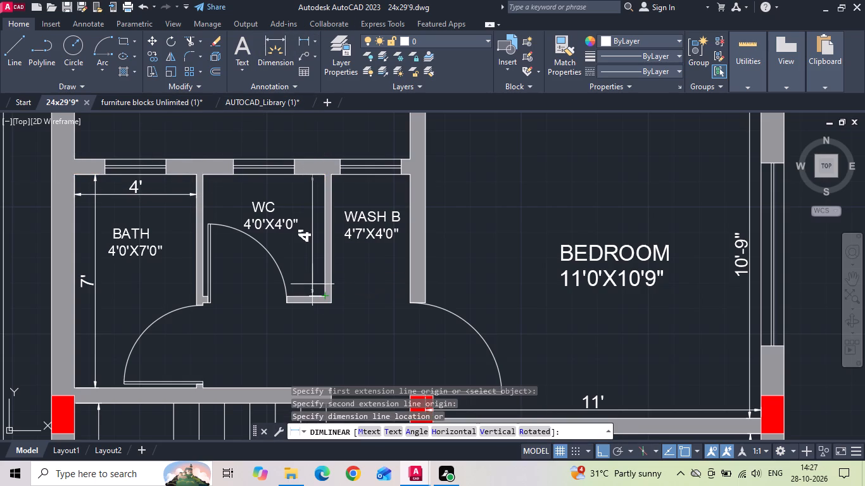
click(317, 275)
Add a horizontal linear dimension for the WC's inner width just below its window wall.
click(301, 39)
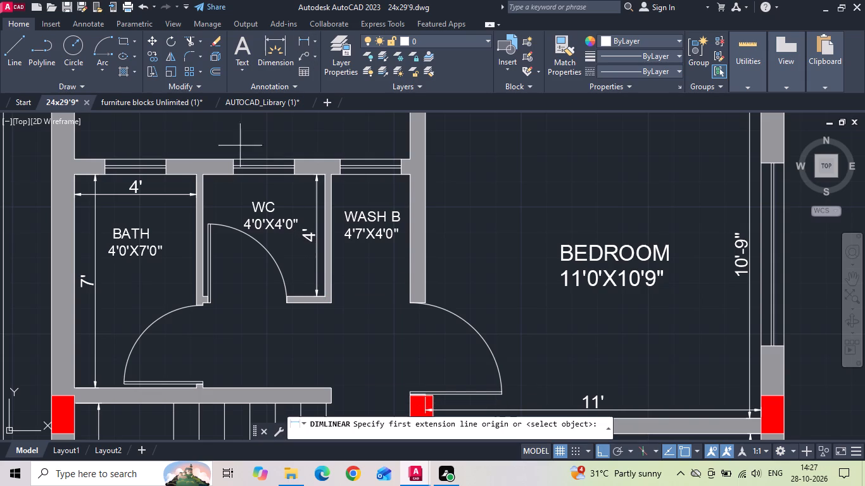
click(205, 175)
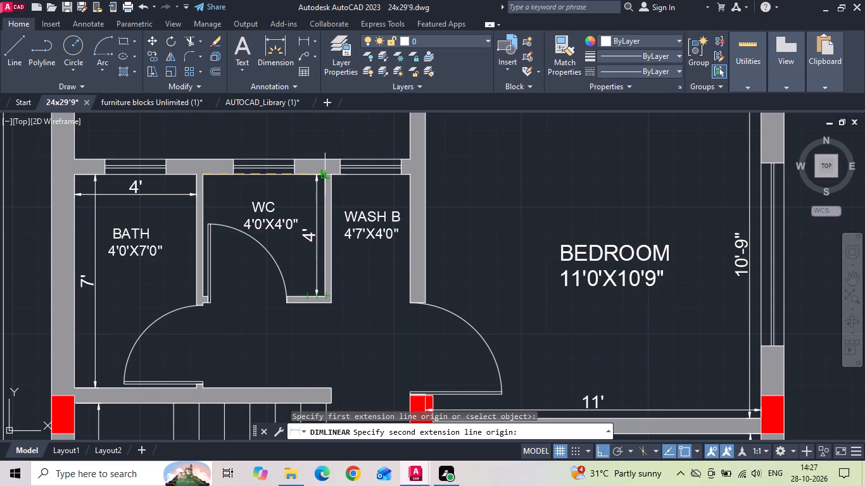
click(328, 173)
click(328, 189)
Add a horizontal linear dimension for the WASH B area's inner width just below its window wall.
click(305, 40)
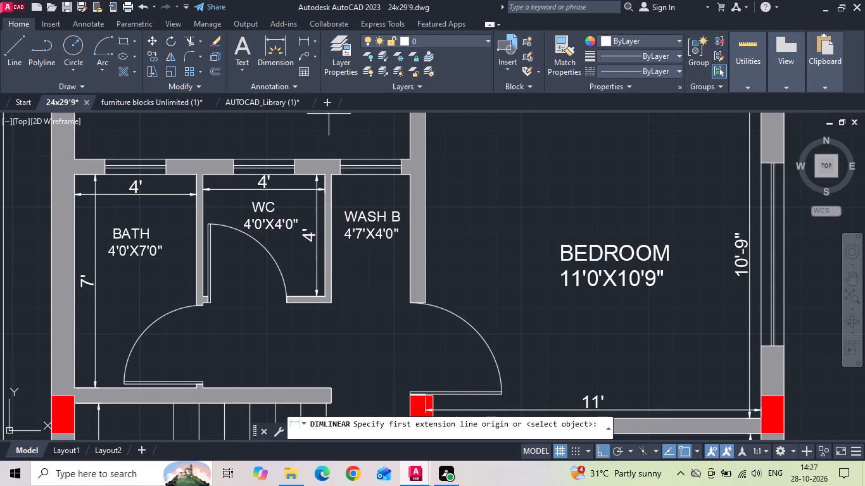
click(335, 176)
click(410, 173)
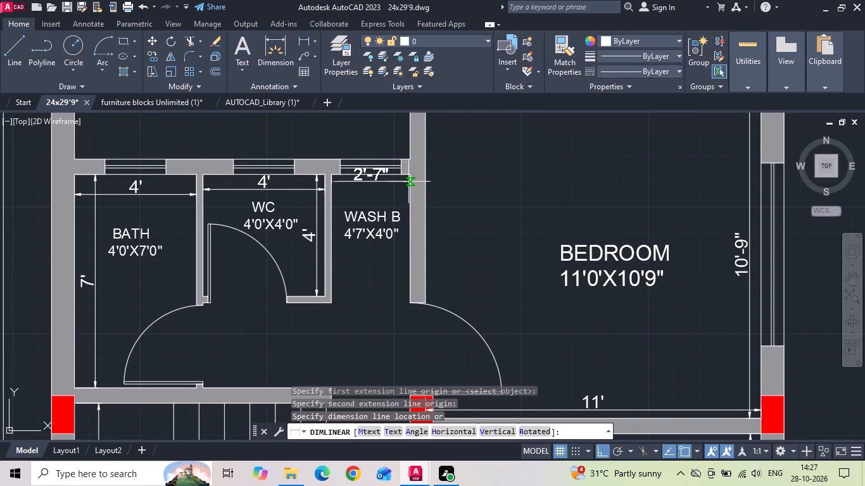
click(407, 191)
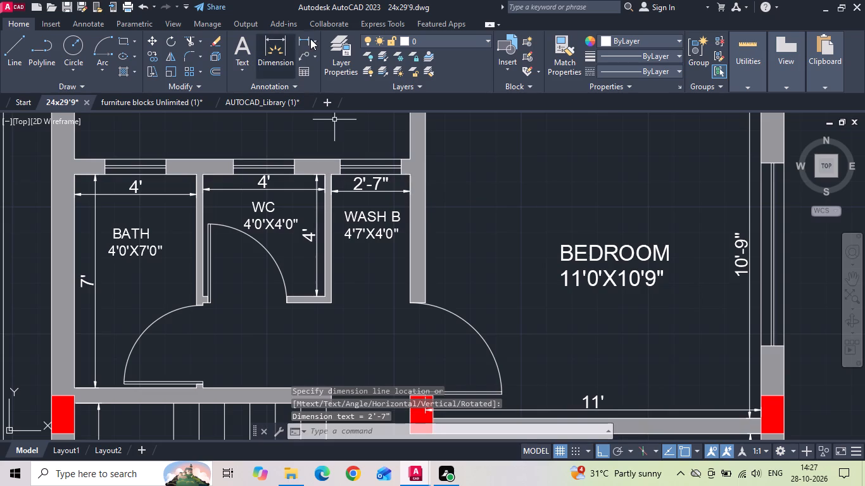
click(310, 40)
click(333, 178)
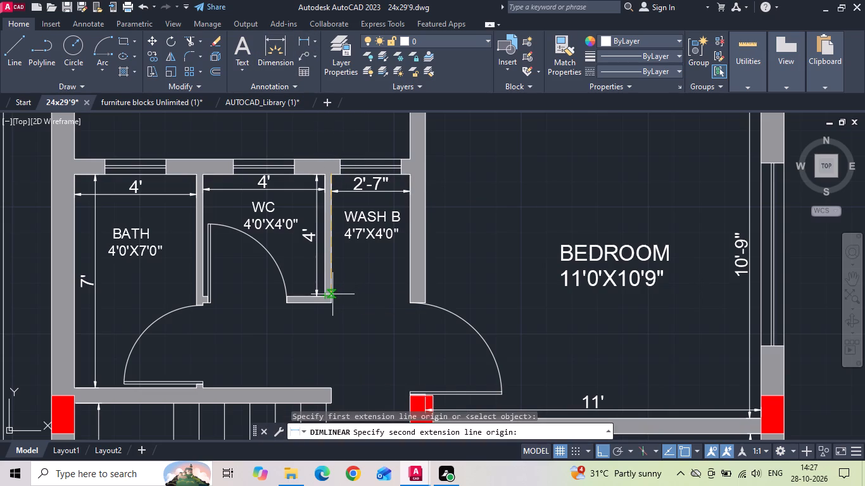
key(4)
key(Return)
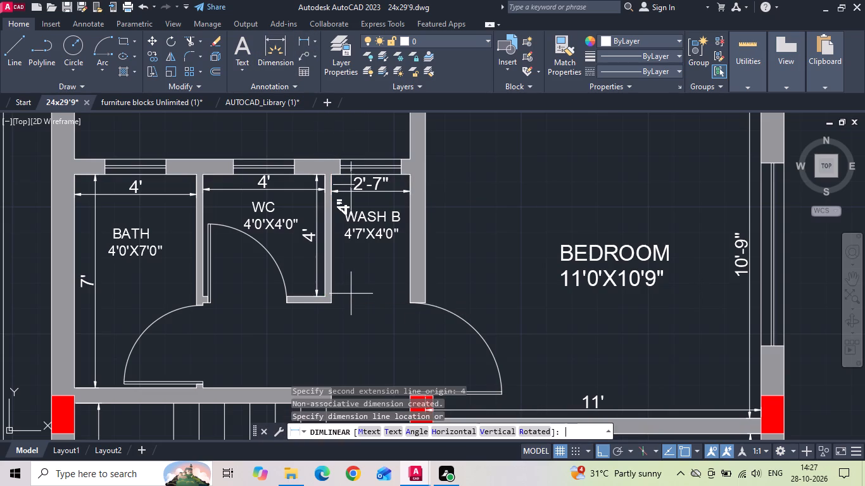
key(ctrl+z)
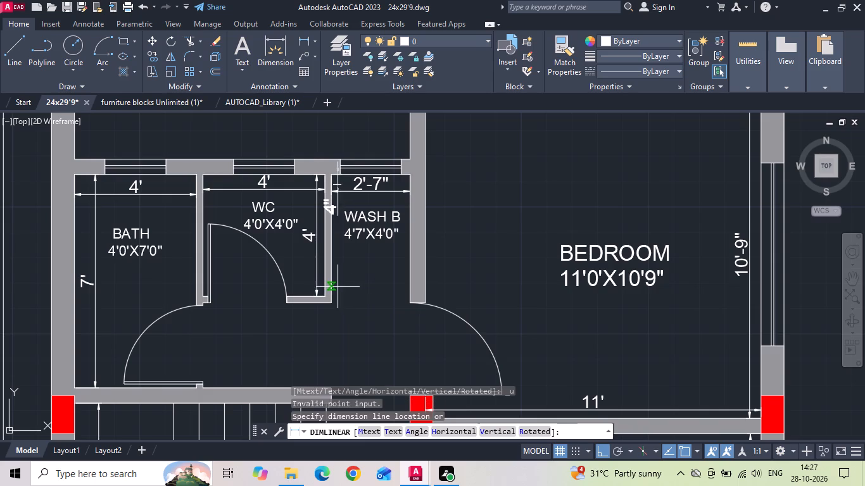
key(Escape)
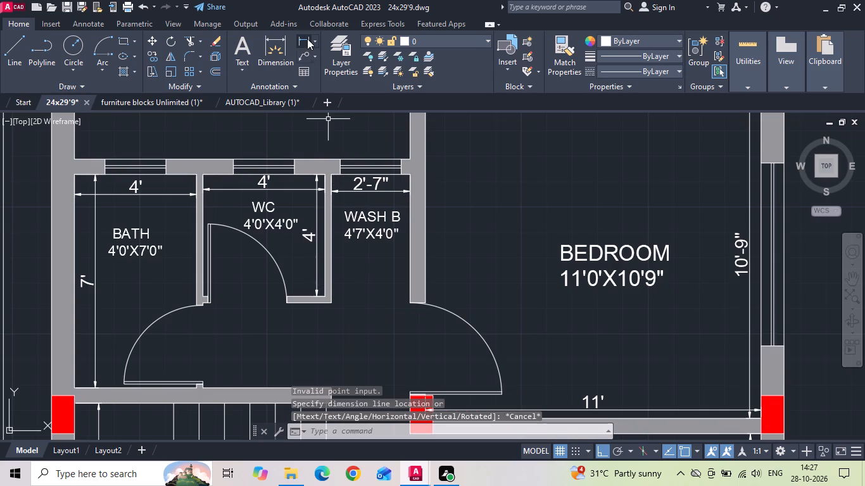
Add a vertical 4' linear dimension for the WASH B area's depth, starting at its upper corner beside the WC wall.
click(307, 39)
scroll(341, 185, up, 2)
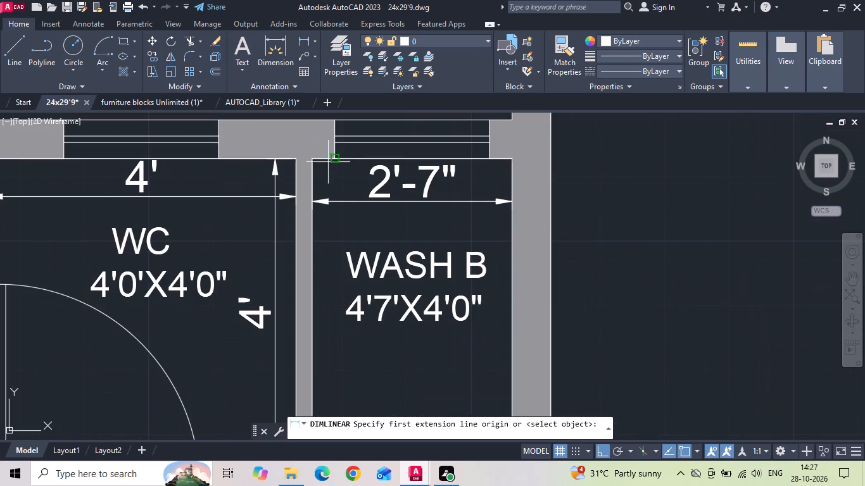
drag(312, 161, 313, 171)
text(4')
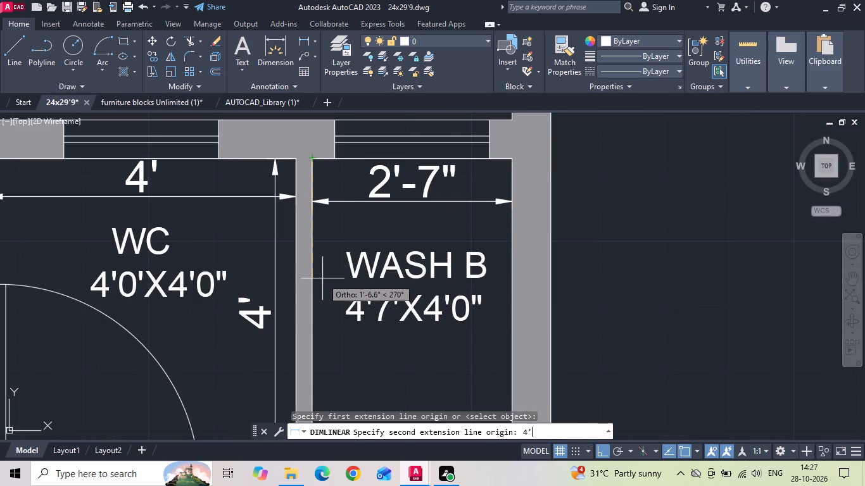
key(Return)
scroll(324, 278, down, 1)
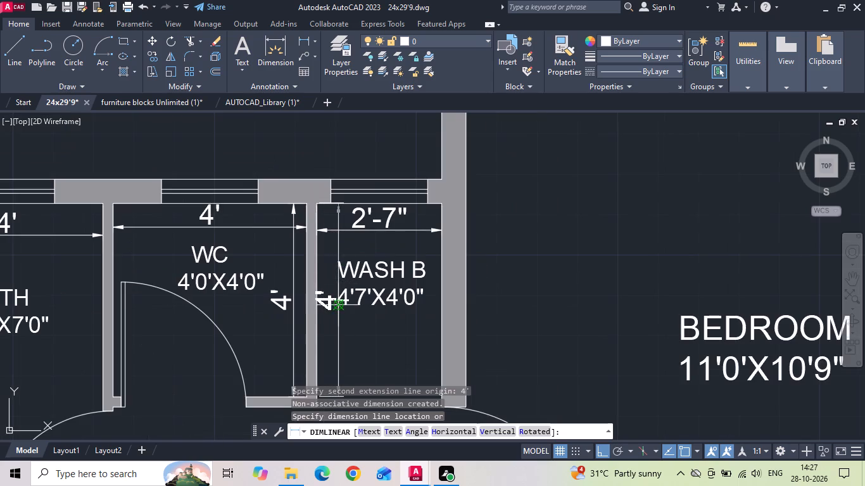
click(342, 314)
Save the drawing.
key(ctrl+s)
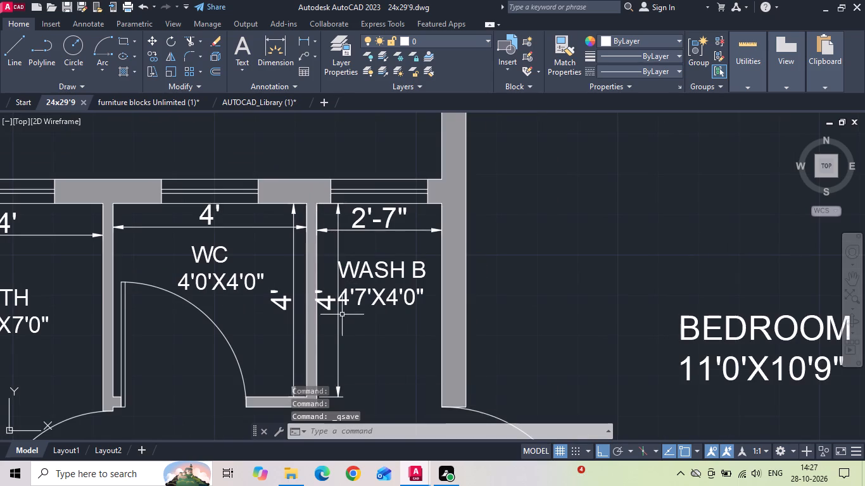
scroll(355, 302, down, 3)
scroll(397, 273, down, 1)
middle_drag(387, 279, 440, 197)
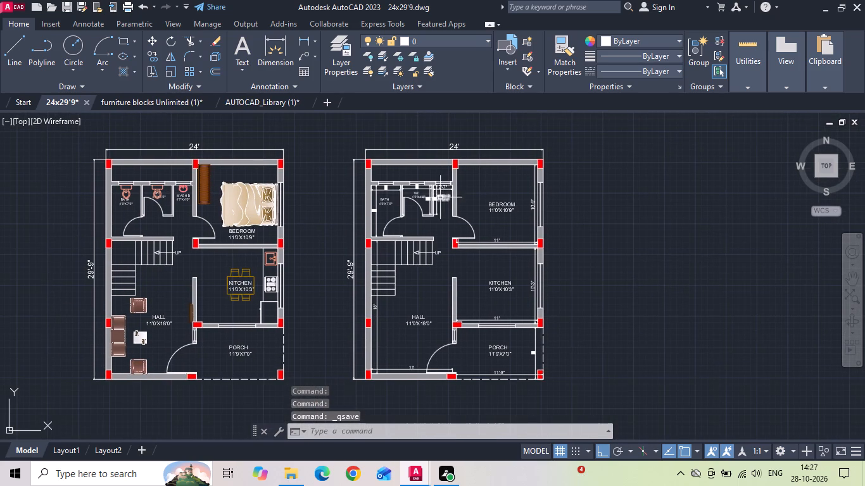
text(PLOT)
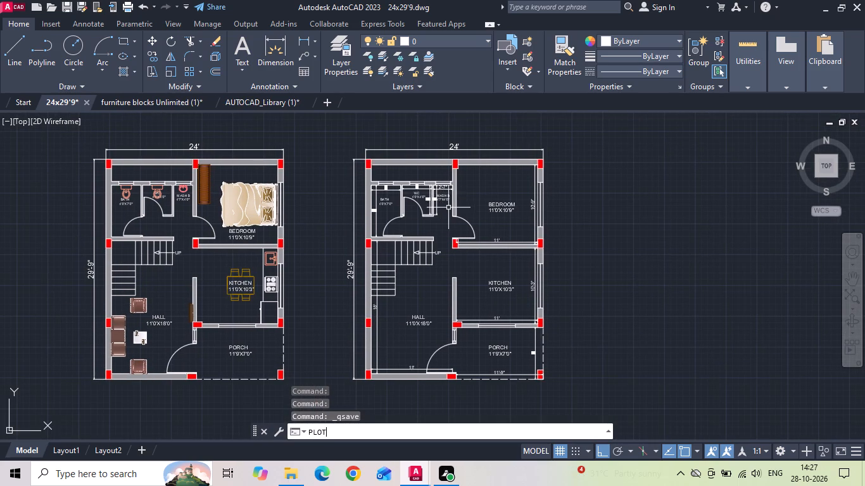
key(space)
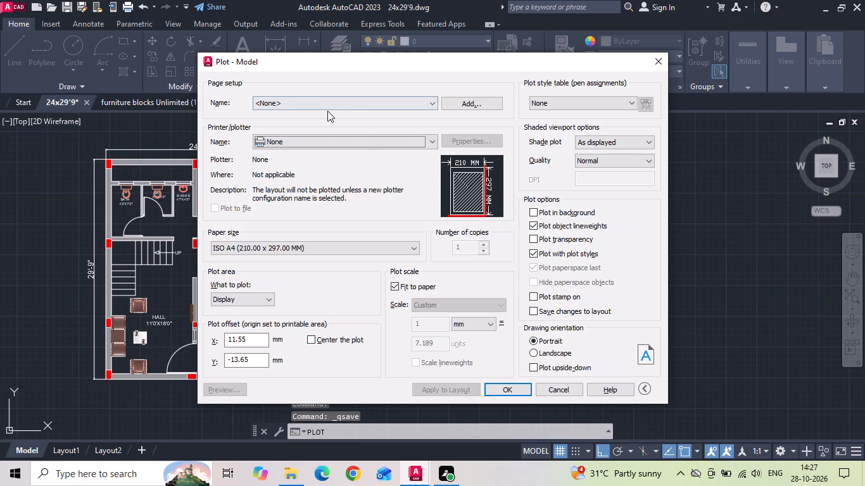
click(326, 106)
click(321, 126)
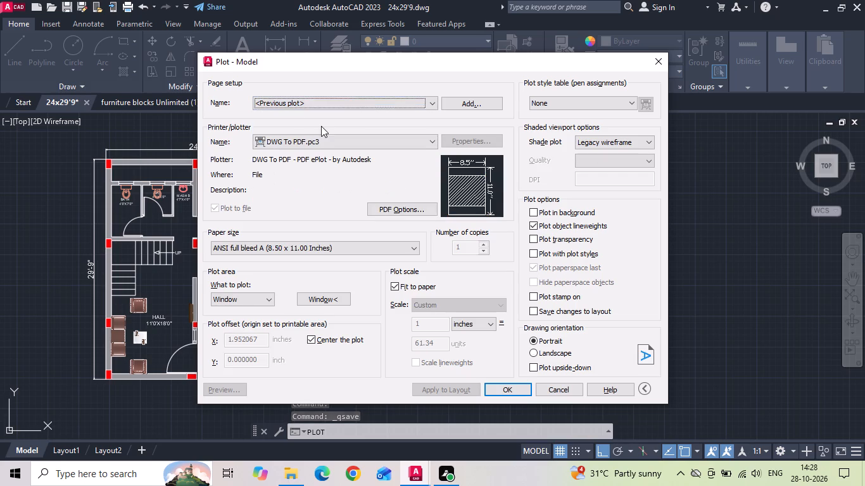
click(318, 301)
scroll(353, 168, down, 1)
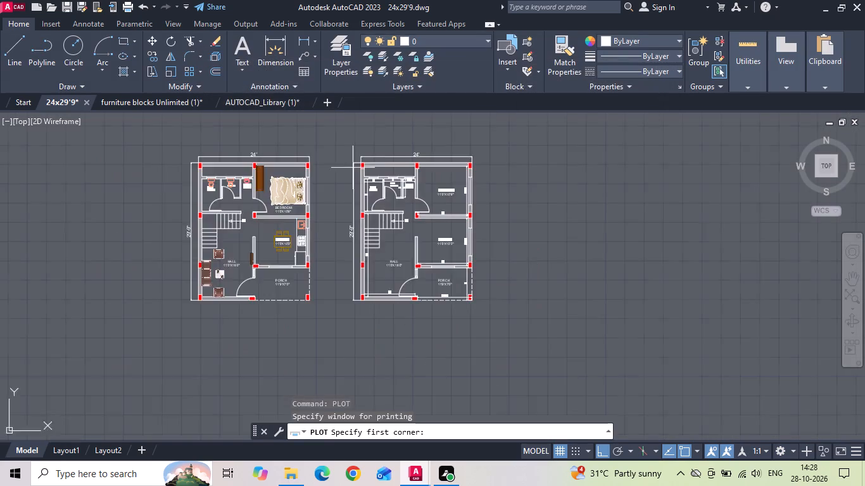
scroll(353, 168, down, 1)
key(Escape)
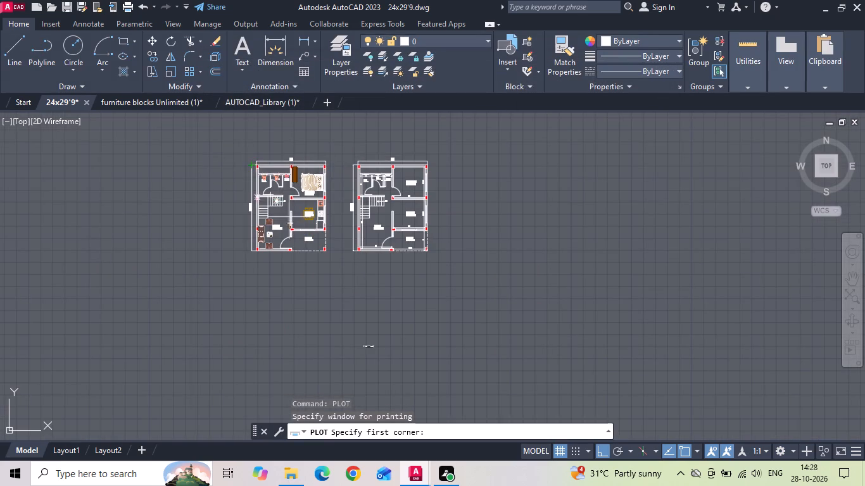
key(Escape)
Select the small stray object lying in the empty area below the two floor plans.
drag(388, 332, 313, 386)
click(304, 386)
click(293, 354)
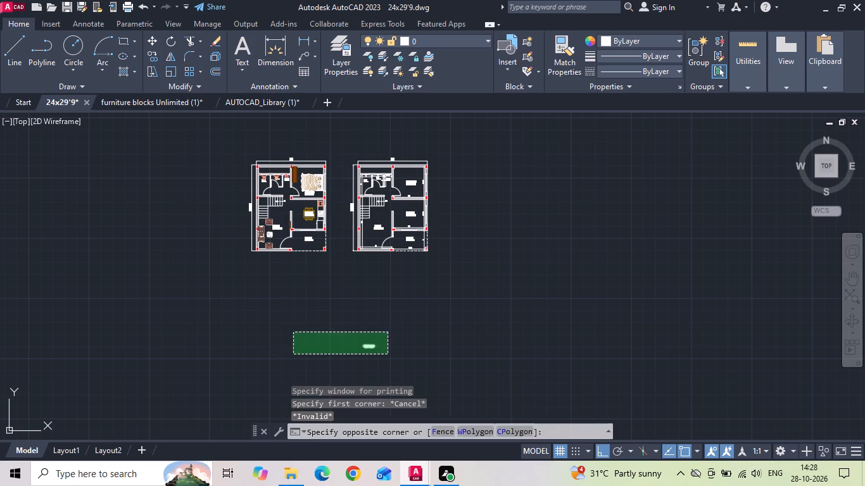
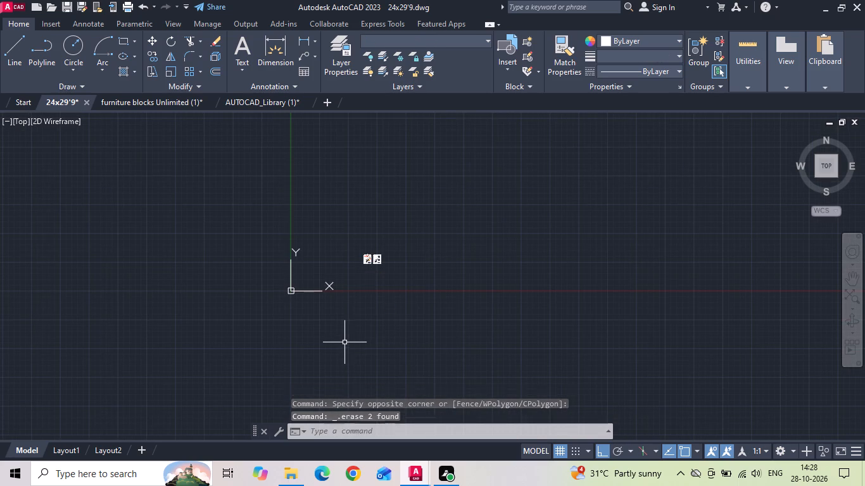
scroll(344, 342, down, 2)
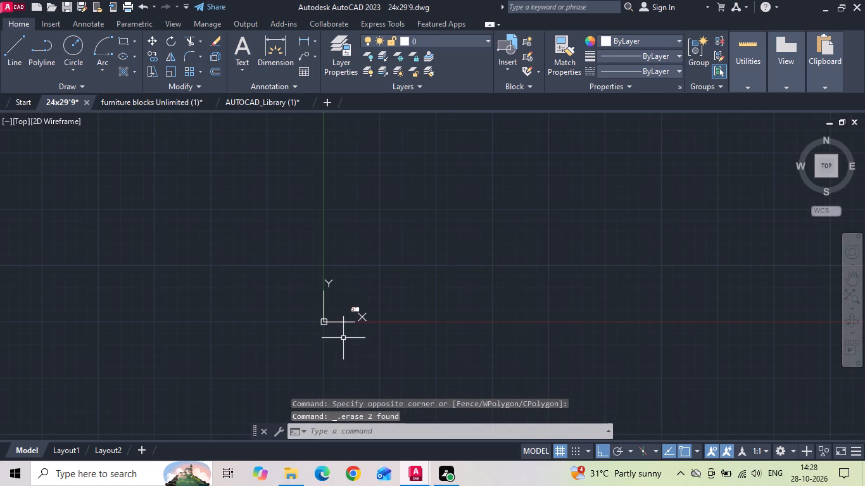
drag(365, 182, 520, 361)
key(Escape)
Copy the furnished plan's PORCH label straight down into the empty space below the plan.
scroll(389, 326, up, 5)
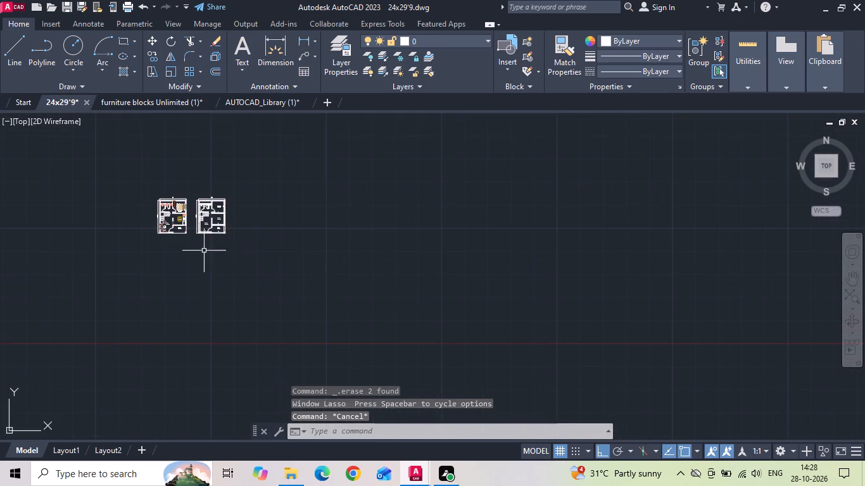
scroll(155, 213, up, 3)
scroll(236, 293, up, 3)
click(345, 250)
click(309, 221)
right_click(309, 221)
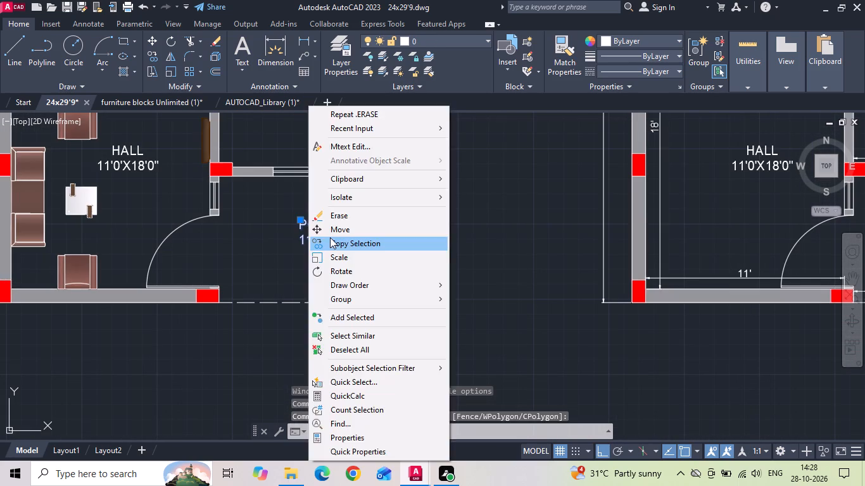
click(330, 237)
drag(327, 251, 325, 279)
middle_drag(301, 369, 295, 269)
click(295, 269)
key(Escape)
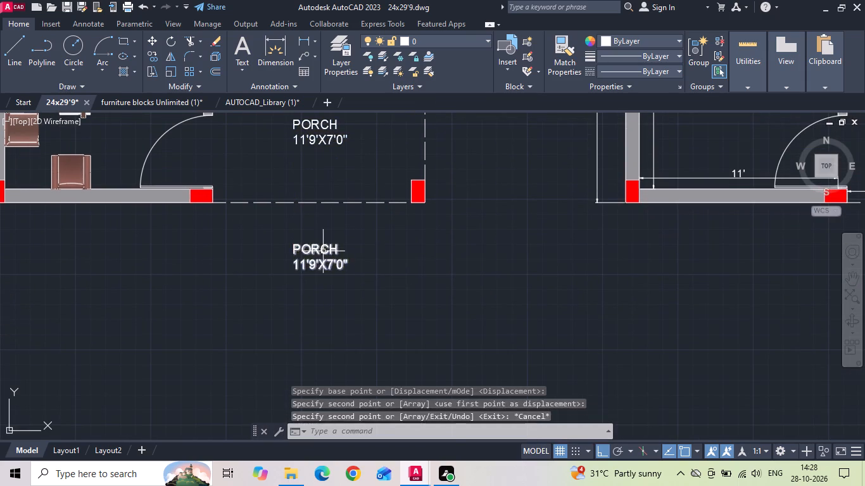
Move the copied PORCH label horizontally so it sits below the furnished plan's front wall by the HALL door.
click(323, 251)
right_click(317, 249)
click(358, 227)
drag(403, 282, 365, 287)
click(255, 289)
Change the copied label into the plan title: set its text height to 1' and replace its text with PLAN.
double_click(162, 253)
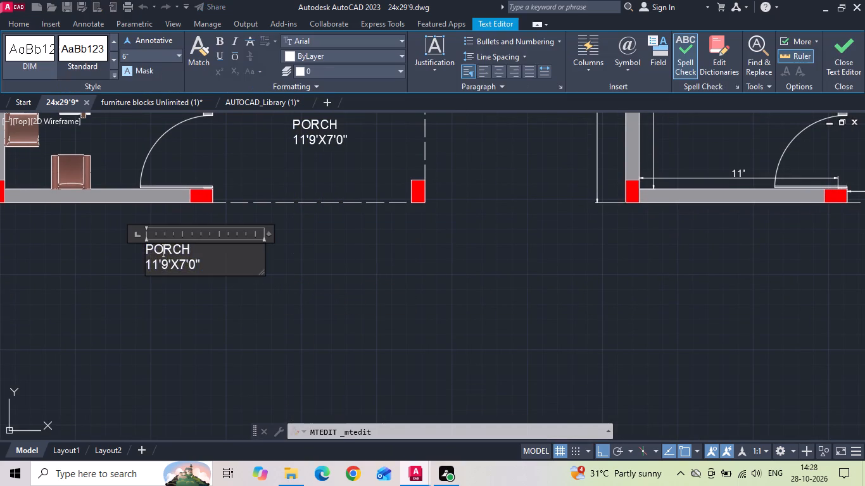
key(ctrl+a)
click(144, 59)
key(BackSpace)
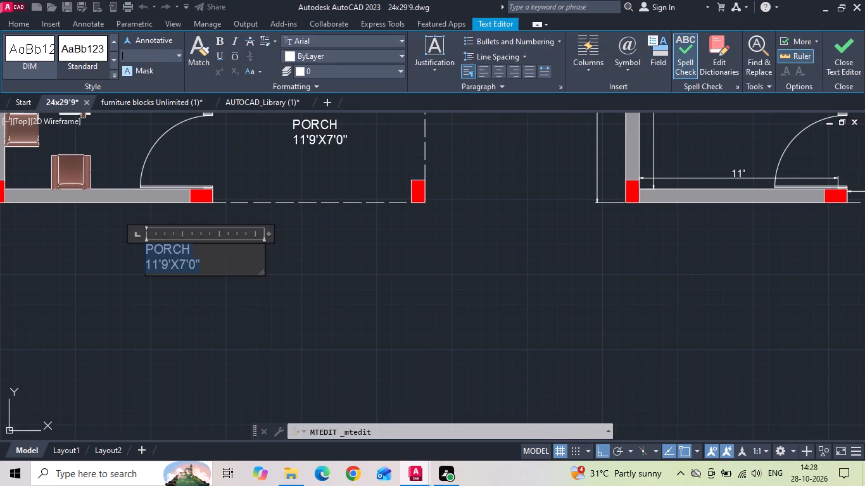
text(1')
key(Return)
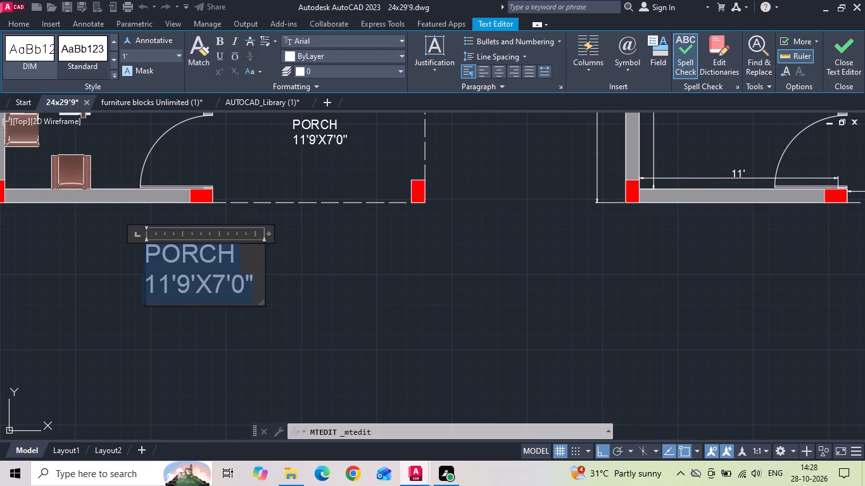
key(BackSpace)
text(PLAN)
key(Return)
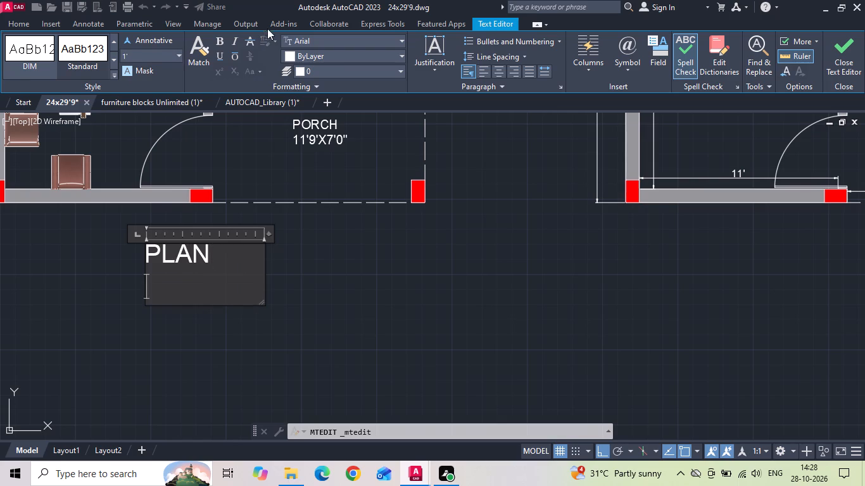
click(374, 277)
Copy the PLAN title horizontally to the matching place below the unfurnished plan.
scroll(333, 292, down, 2)
click(273, 288)
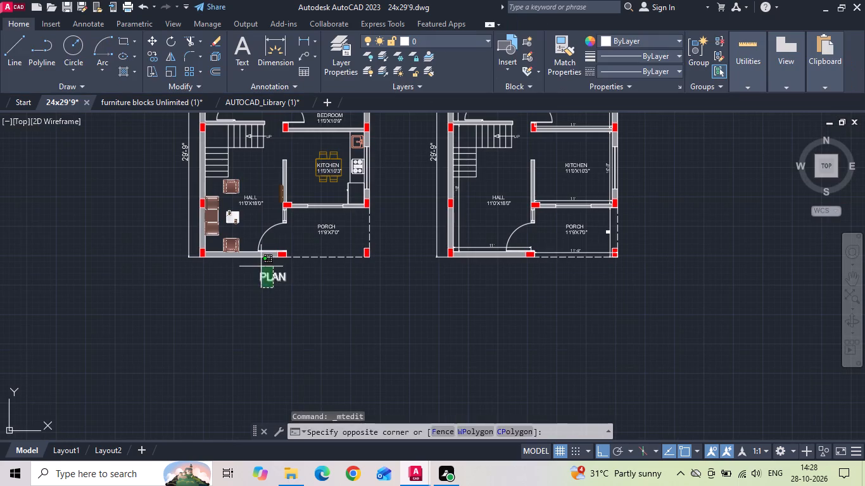
click(261, 266)
right_click(260, 266)
click(296, 246)
drag(306, 306, 344, 318)
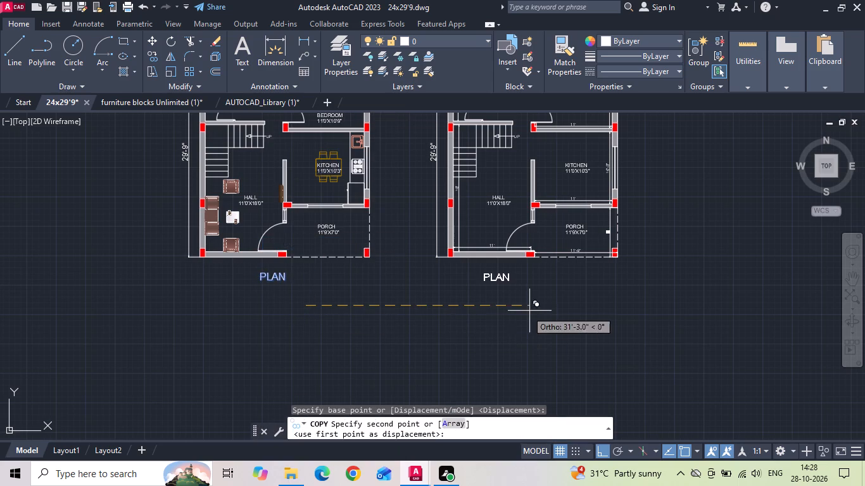
click(569, 306)
key(Escape)
Set up a plot with the previous plot settings and a window enclosing both plans and titles, and preview it.
text(PL)
key(o)
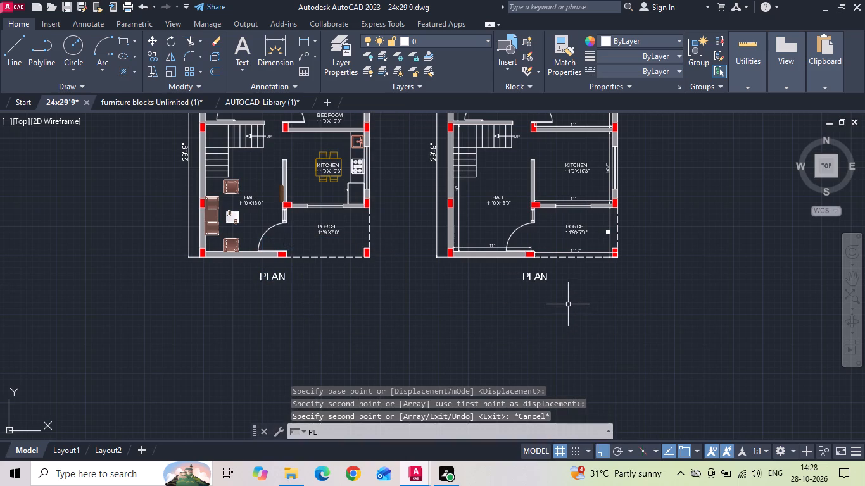
text(T)
key(space)
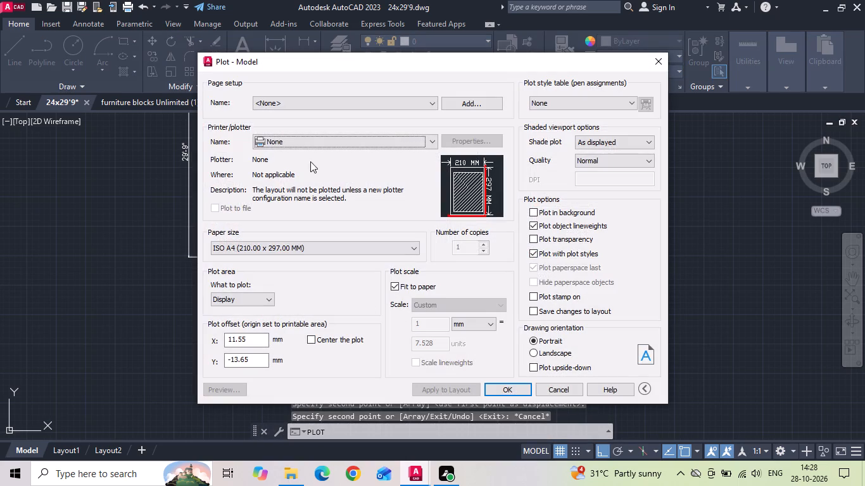
click(308, 99)
click(289, 121)
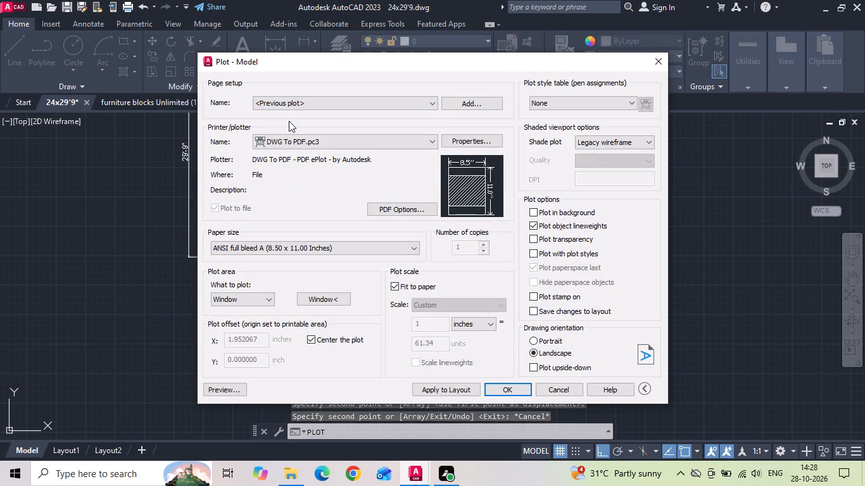
click(308, 299)
scroll(308, 297, down, 1)
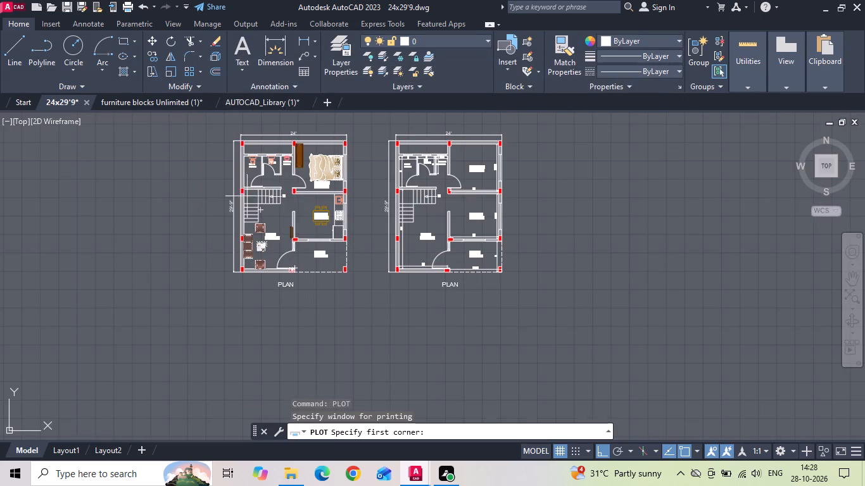
drag(224, 130, 241, 162)
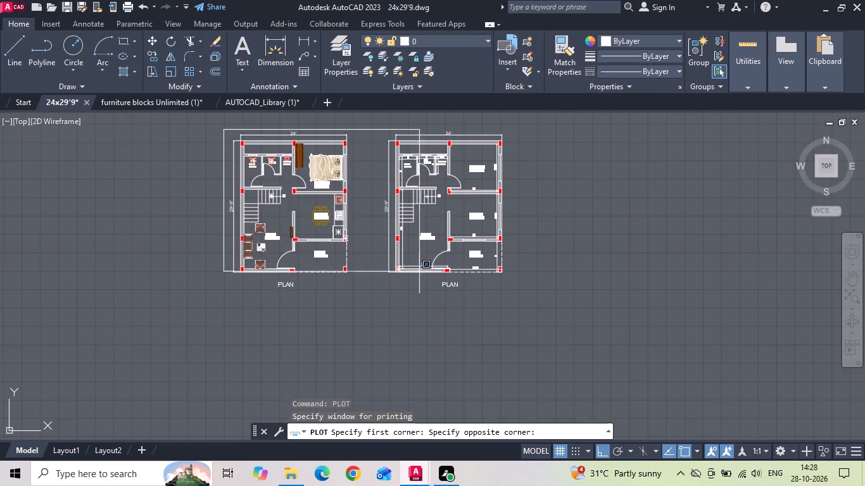
click(508, 288)
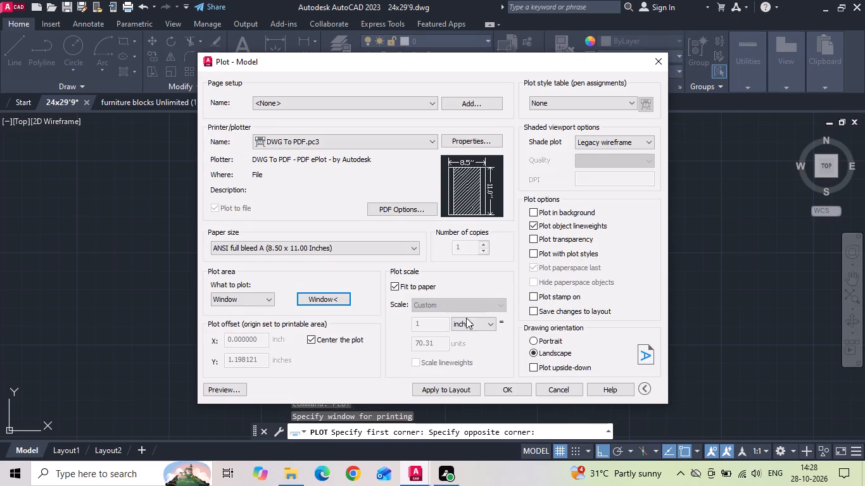
click(234, 390)
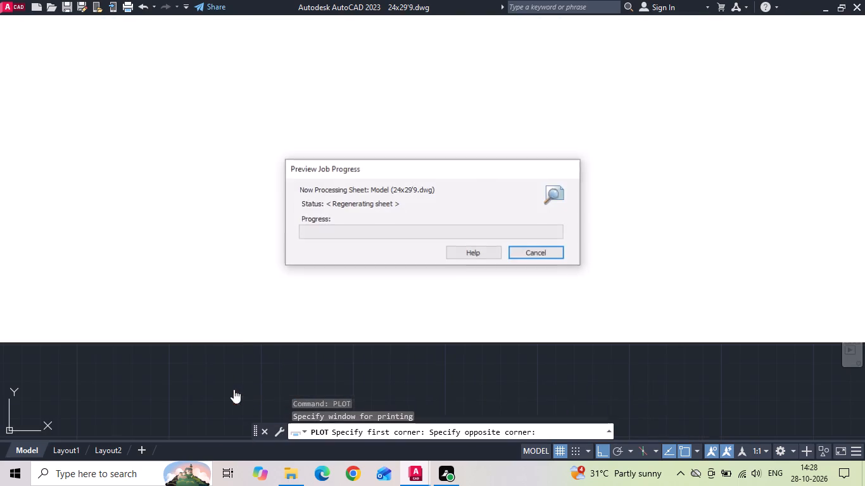
key(Return)
key(Return)
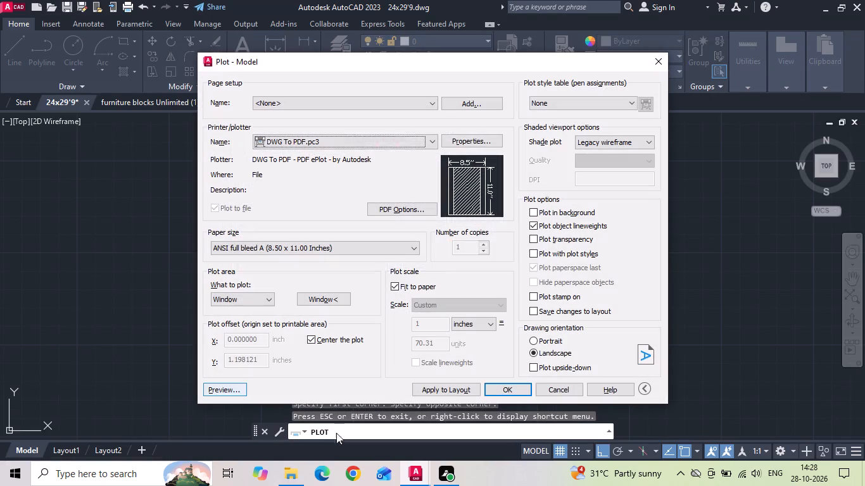
Start plotting to PDF and choose the Desktop folder INTERNSHIP > 28102026 as the destination.
click(502, 390)
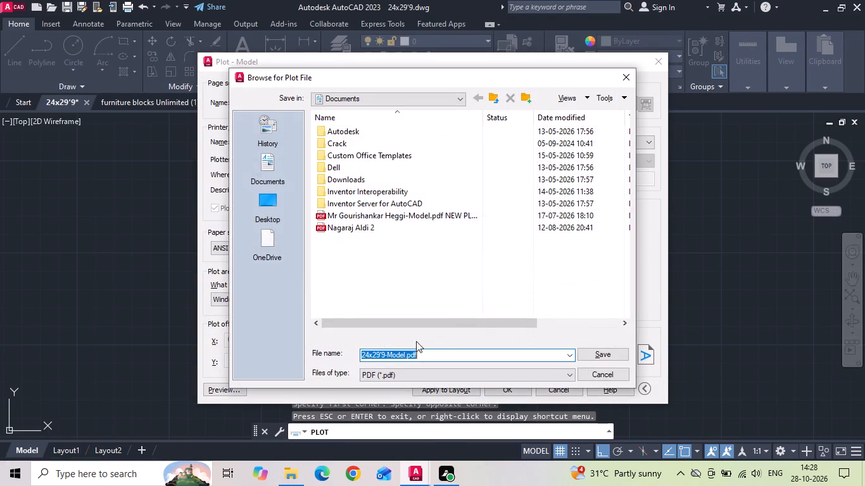
click(277, 205)
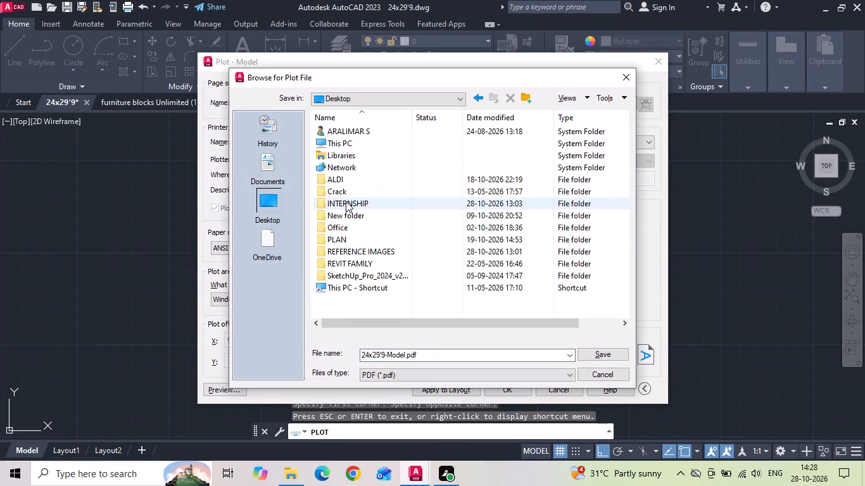
double_click(346, 202)
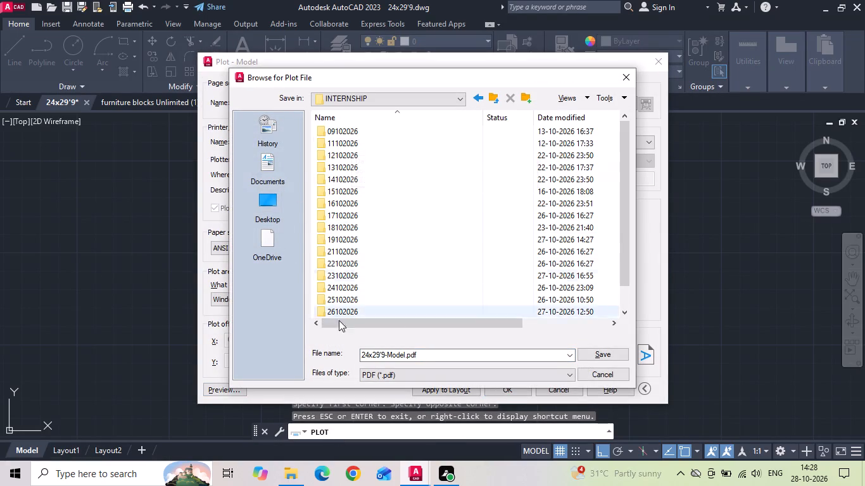
scroll(339, 286, down, 2)
double_click(338, 309)
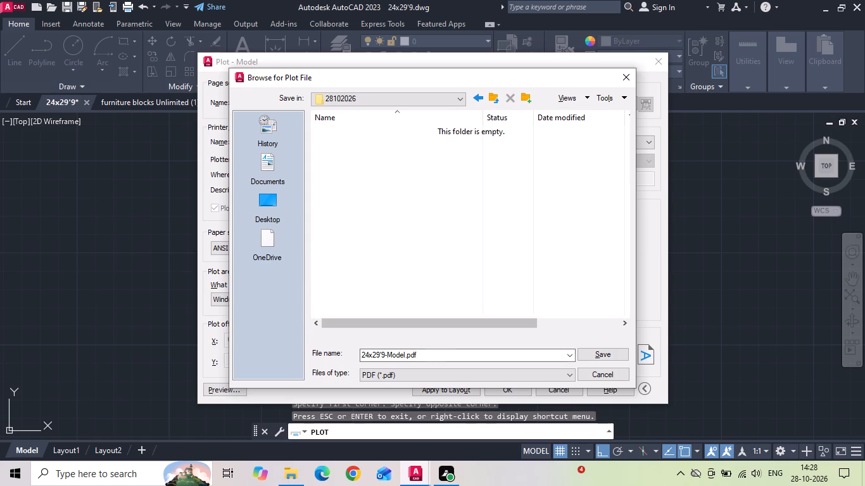
Name the plot file 24x29'9, without the -Model suffix, and save the PDF.
double_click(437, 350)
click(438, 350)
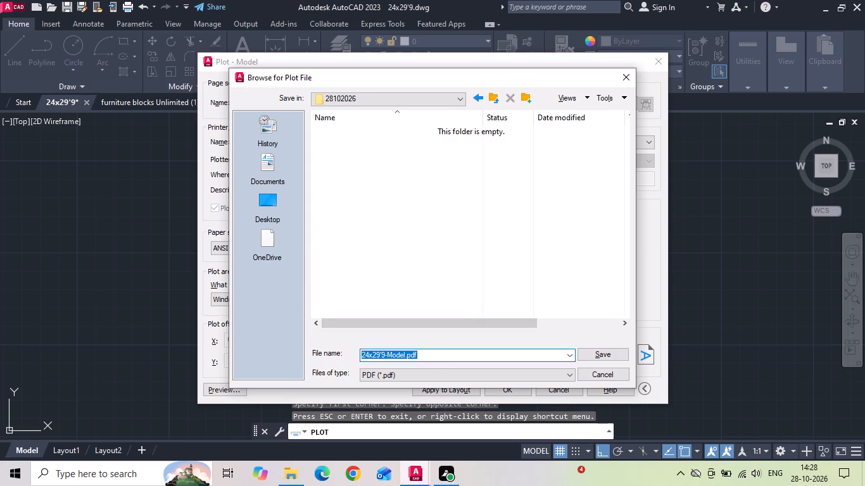
click(438, 358)
key(BackSpace)
key(BackSpace)
key(BackSpace)
key(BackSpace)
key(BackSpace)
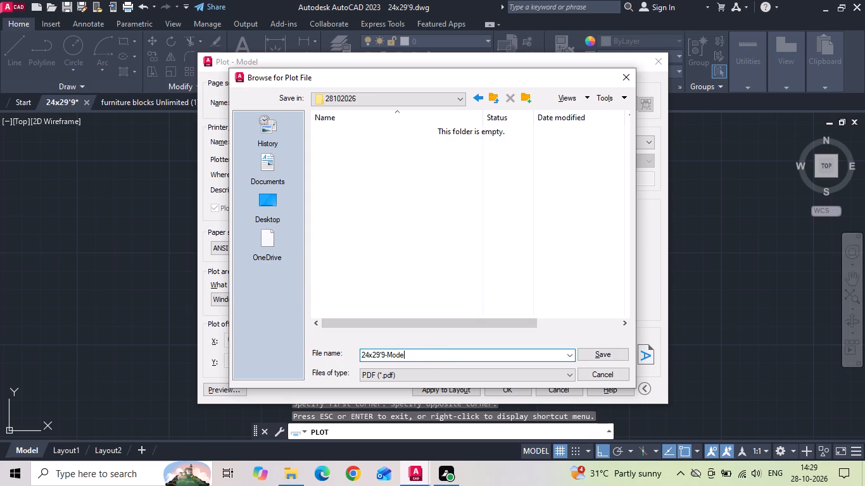
key(BackSpace)
key(BackSpace)
key(BackSpace)
key(BackSpace)
key(BackSpace)
key(Return)
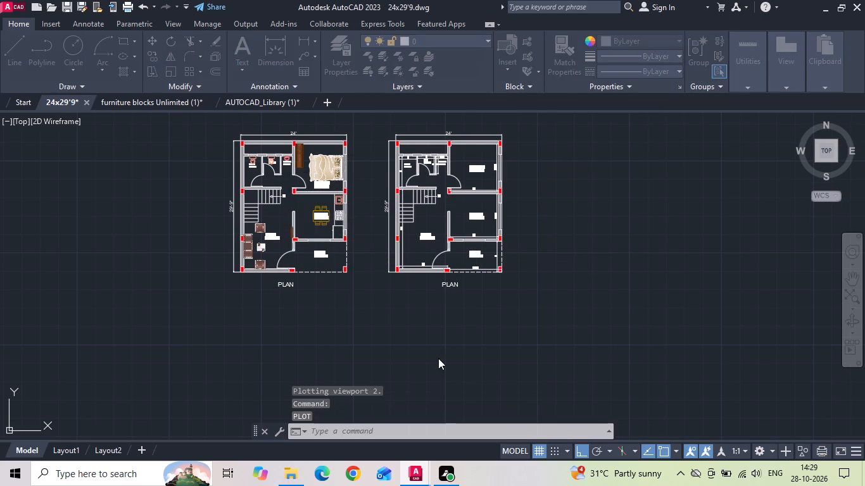
Close the plotted 24x29'9 PDF and return to AutoCAD for another plot.
key(Return)
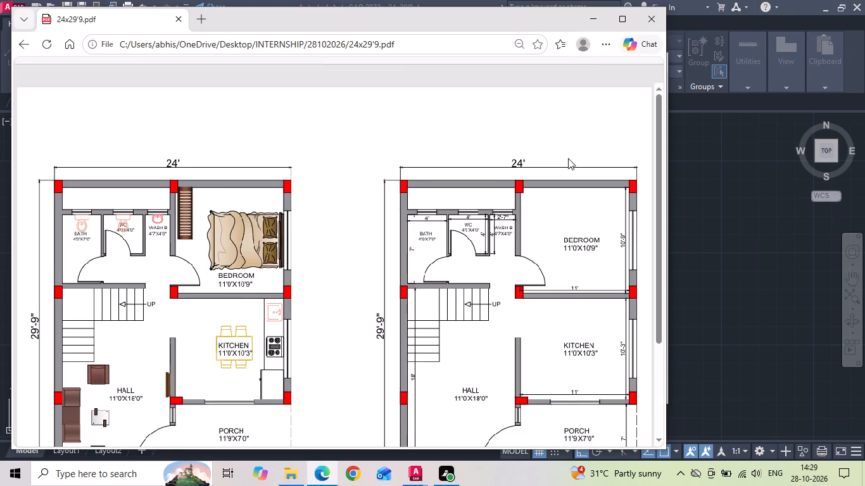
click(640, 25)
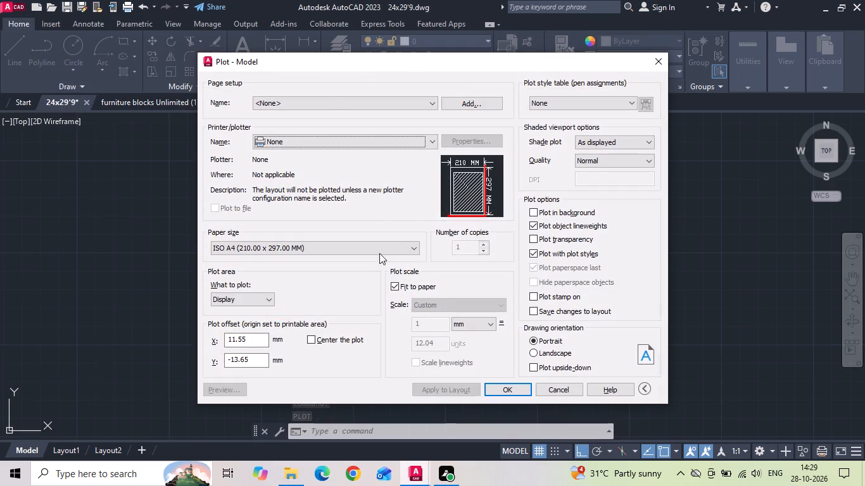
Set up a second plot with the previous plot settings and a window around only the furnished plan, and preview it.
click(329, 106)
click(310, 124)
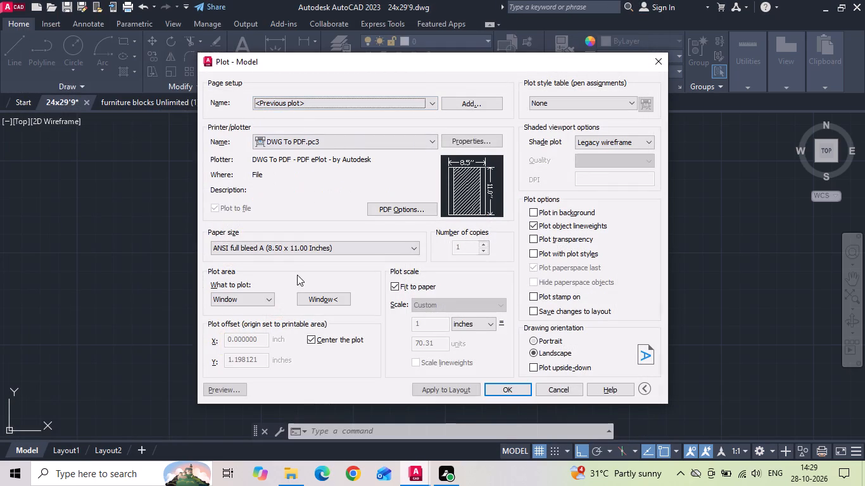
click(315, 296)
middle_drag(240, 176, 244, 197)
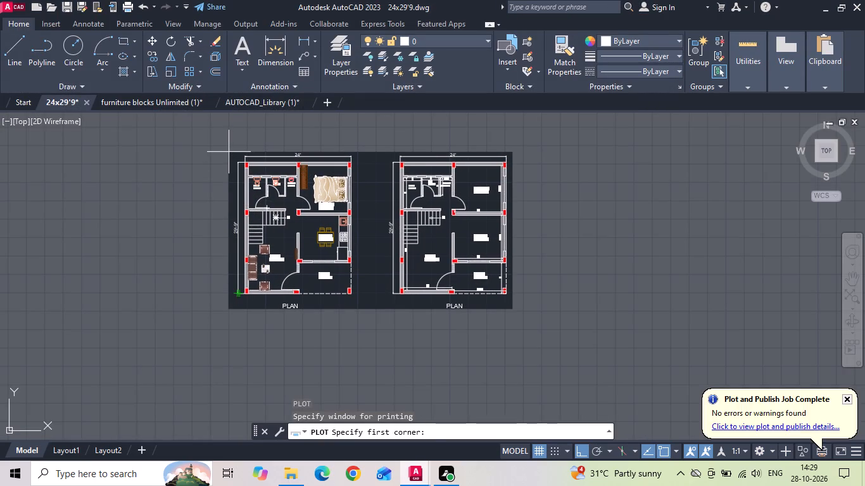
click(229, 152)
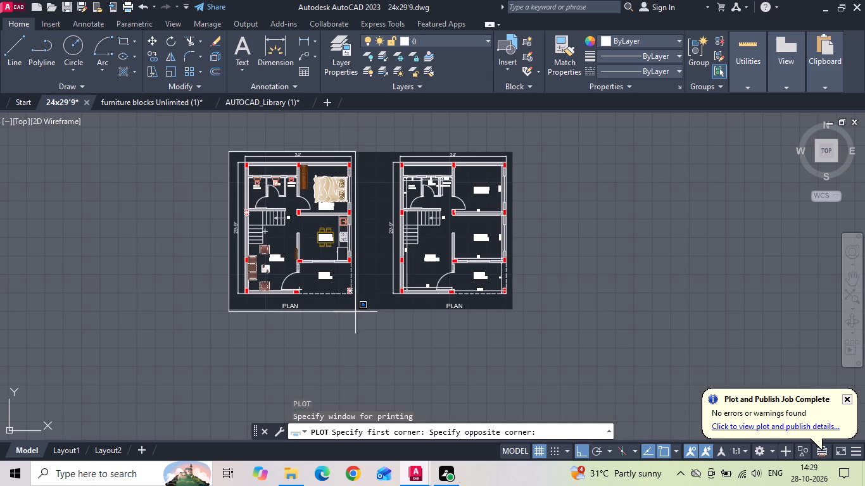
click(356, 312)
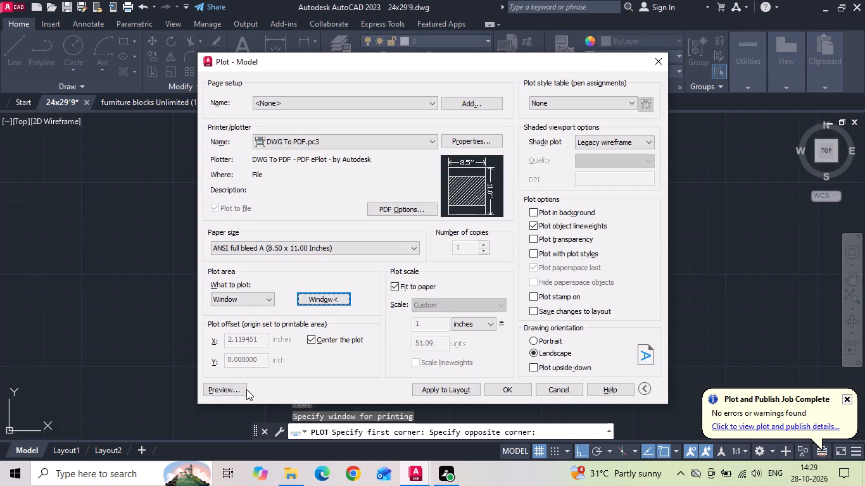
click(236, 389)
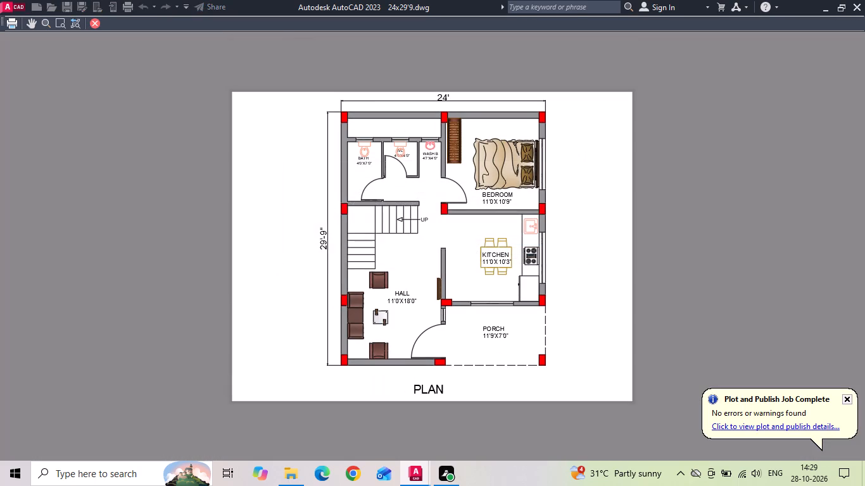
key(Return)
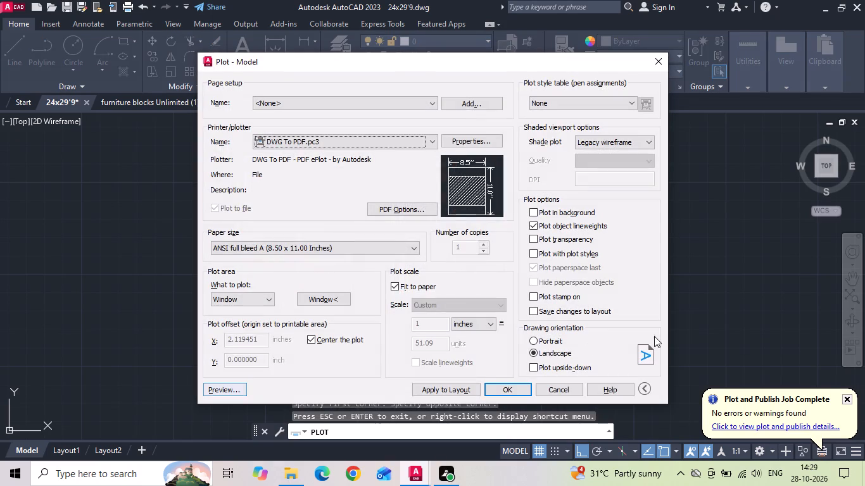
Change the furnished plan's plot orientation to portrait and start plotting it to PDF.
click(528, 339)
click(531, 340)
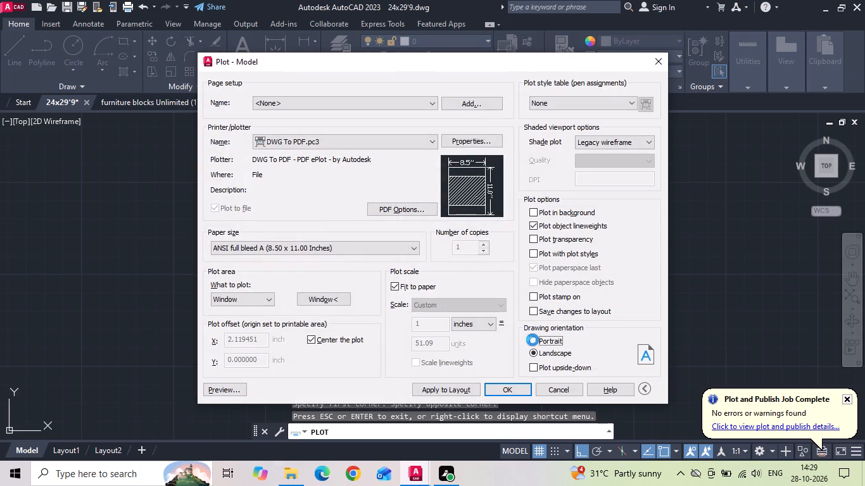
click(508, 390)
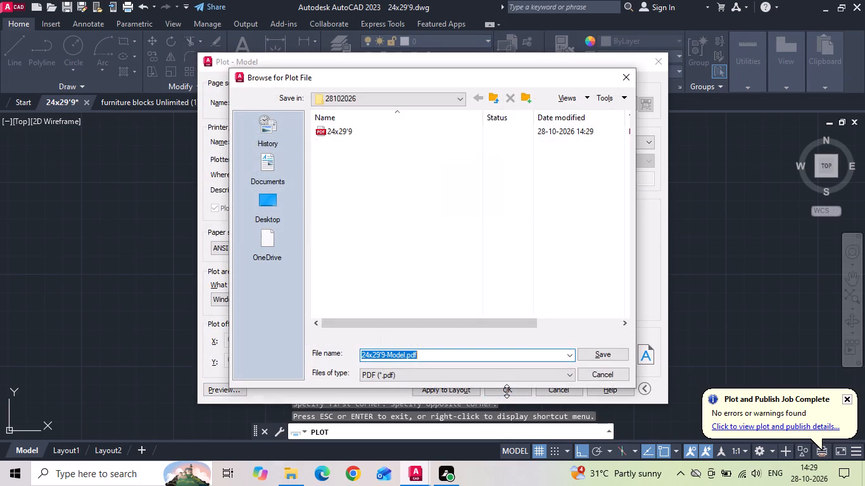
Name the plot file 24x29'9 PLAN in place of the -Model suffix, save the PDF, and close its viewer.
click(480, 357)
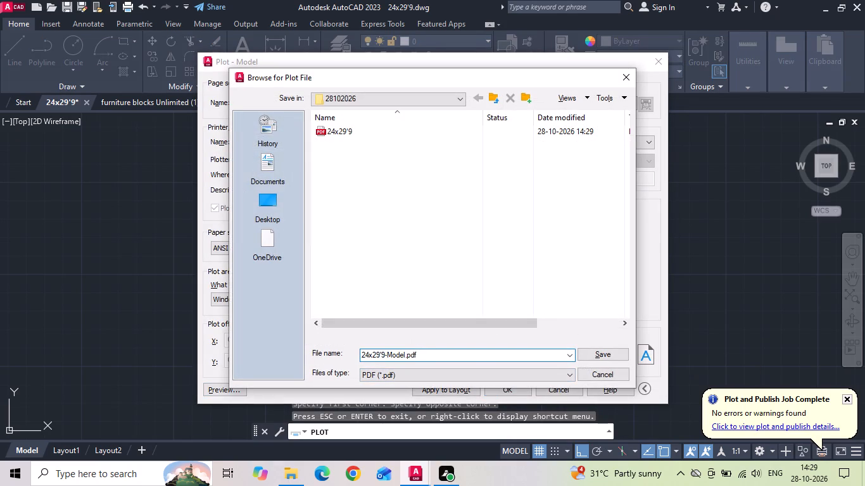
key(BackSpace)
key(BackSpace)
key(BackSpace)
key(BackSpace)
key(BackSpace)
key(BackSpace)
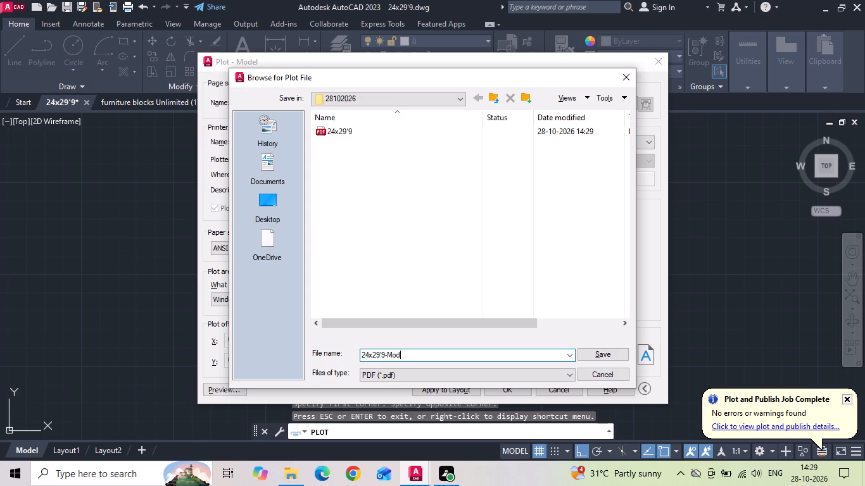
key(BackSpace)
key(BackSpace)
key(BackSpace)
key(BackSpace)
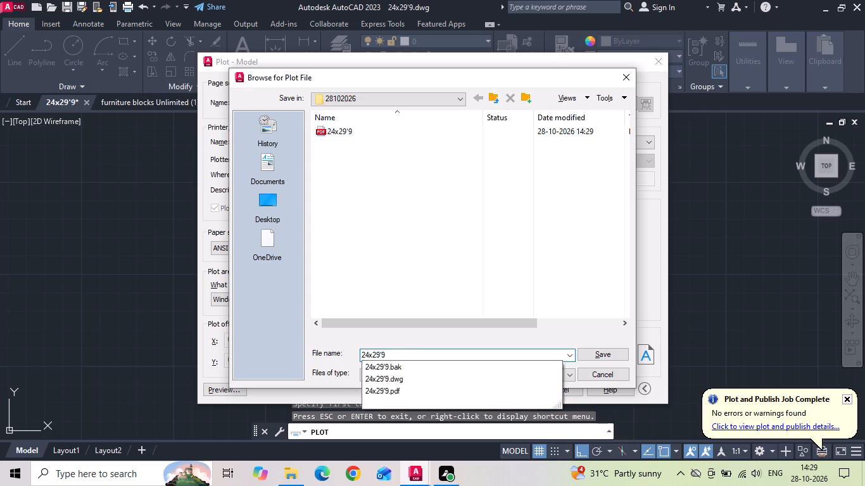
key(space)
text(PL)
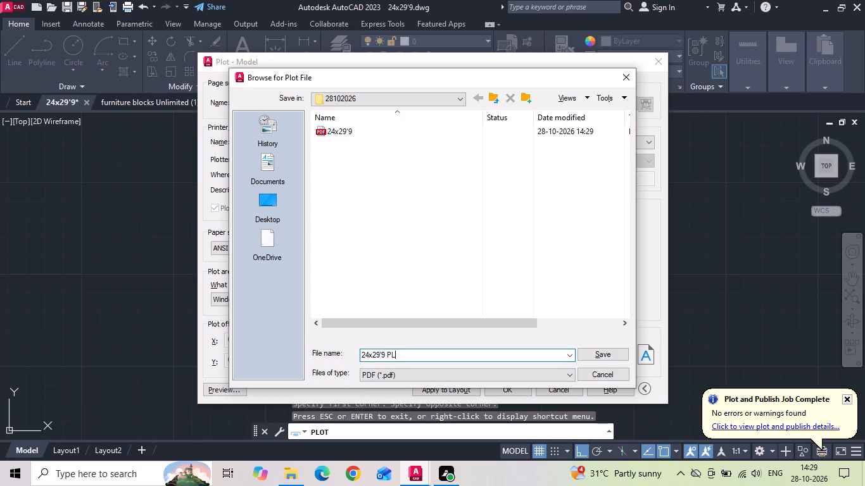
text(AN)
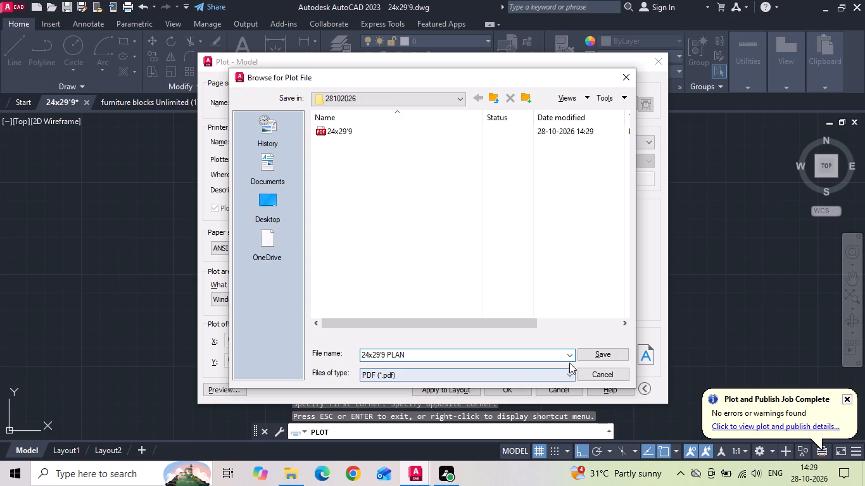
click(592, 354)
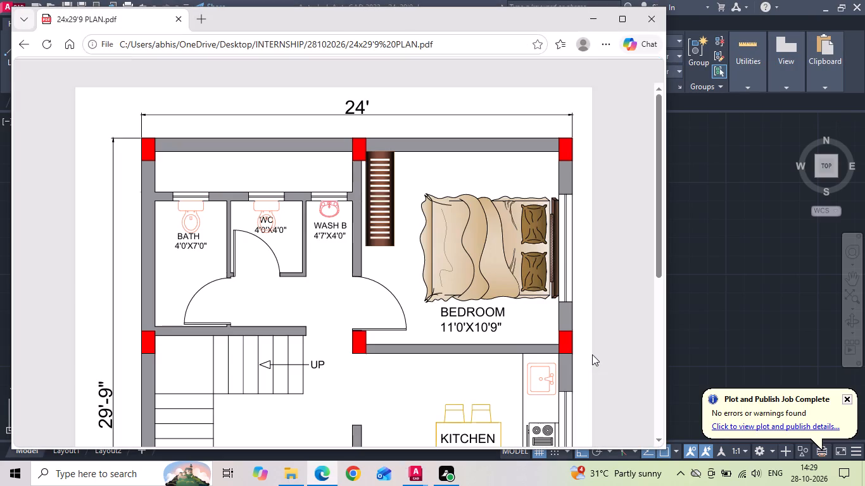
click(647, 18)
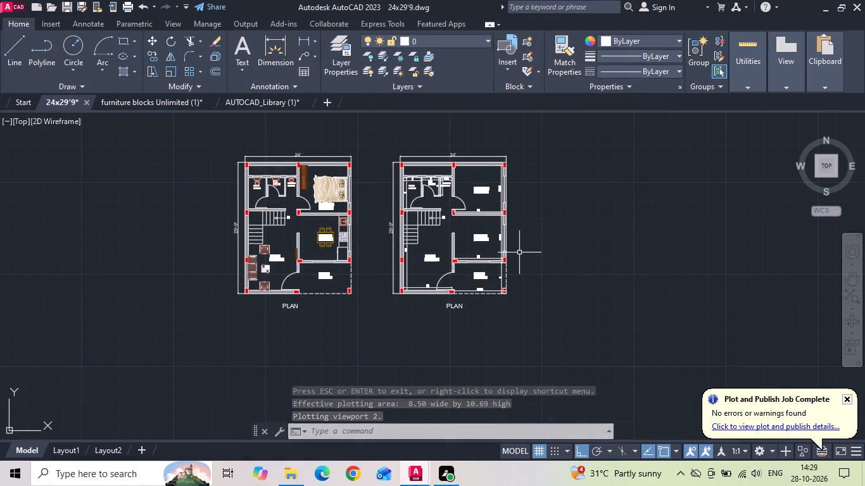
Save the 24x29'9 drawing.
key(ctrl+s)
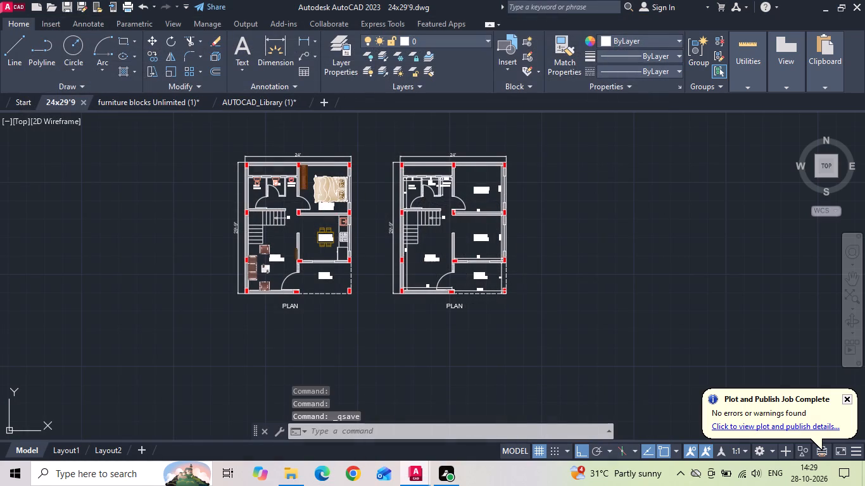
key(ctrl+s)
key(ctrl+s)
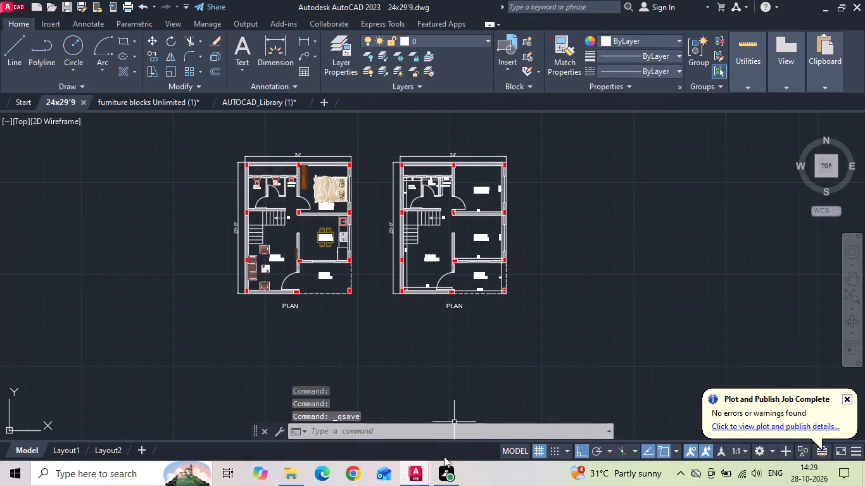